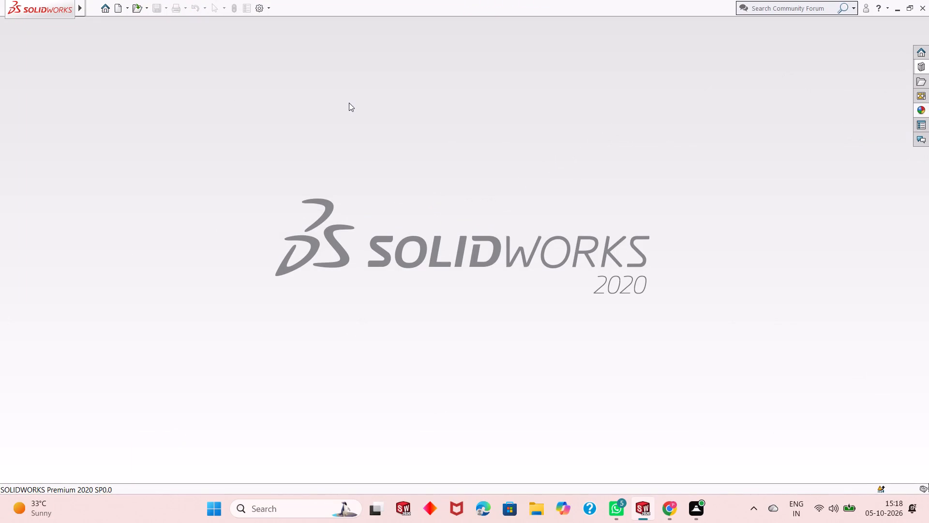
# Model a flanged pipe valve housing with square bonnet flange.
# Create a new part and start a sketch on the Front Plane.
pyautogui.click(114, 9)
pyautogui.doubleClick(234, 254)
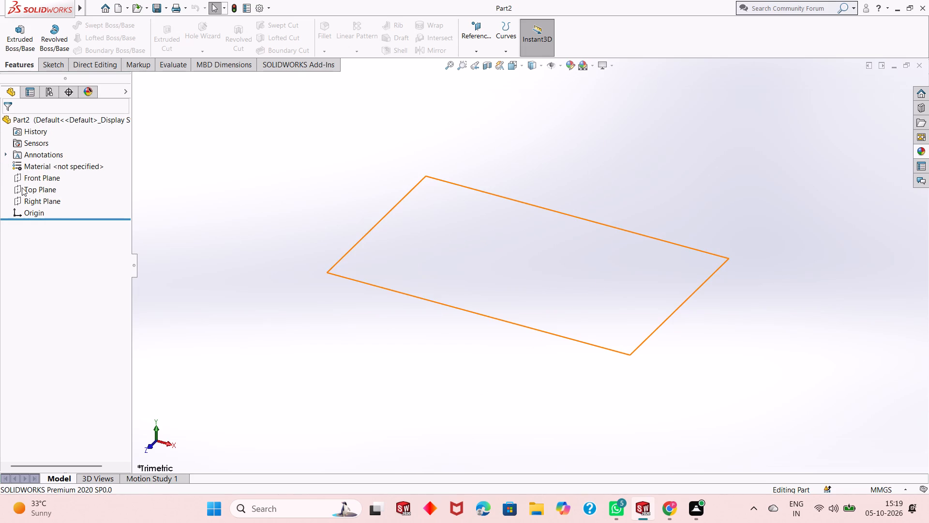
pyautogui.click(48, 180)
pyautogui.click(57, 171)
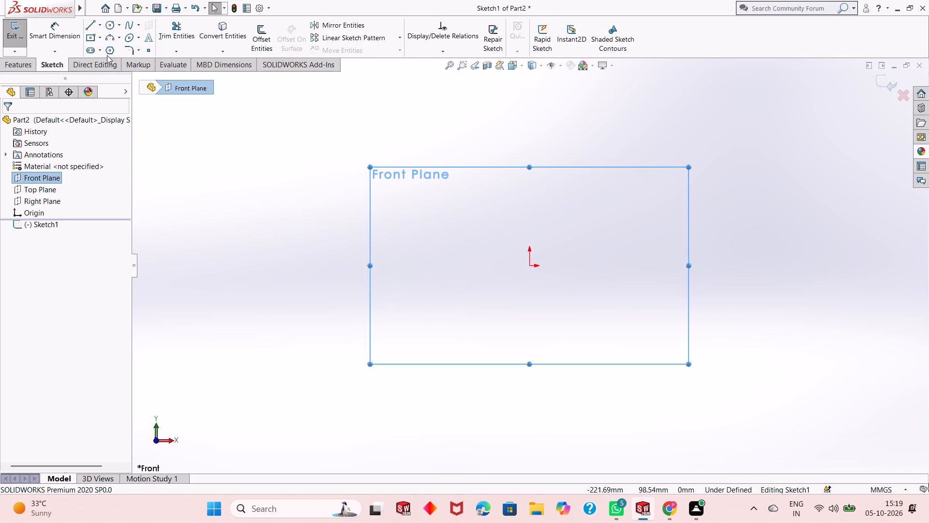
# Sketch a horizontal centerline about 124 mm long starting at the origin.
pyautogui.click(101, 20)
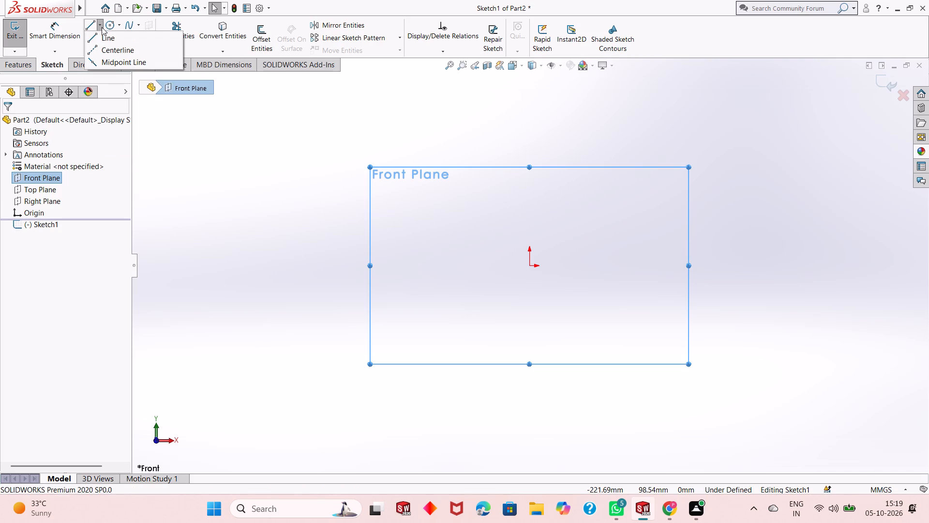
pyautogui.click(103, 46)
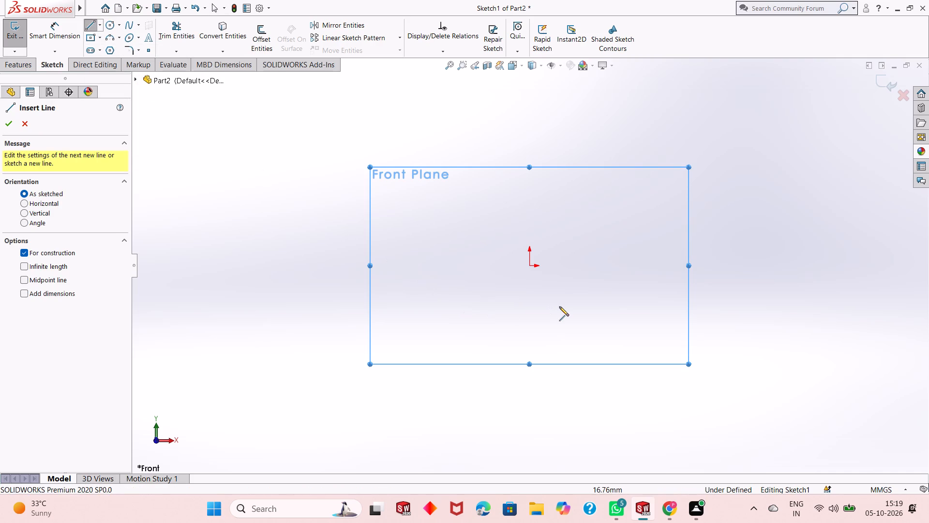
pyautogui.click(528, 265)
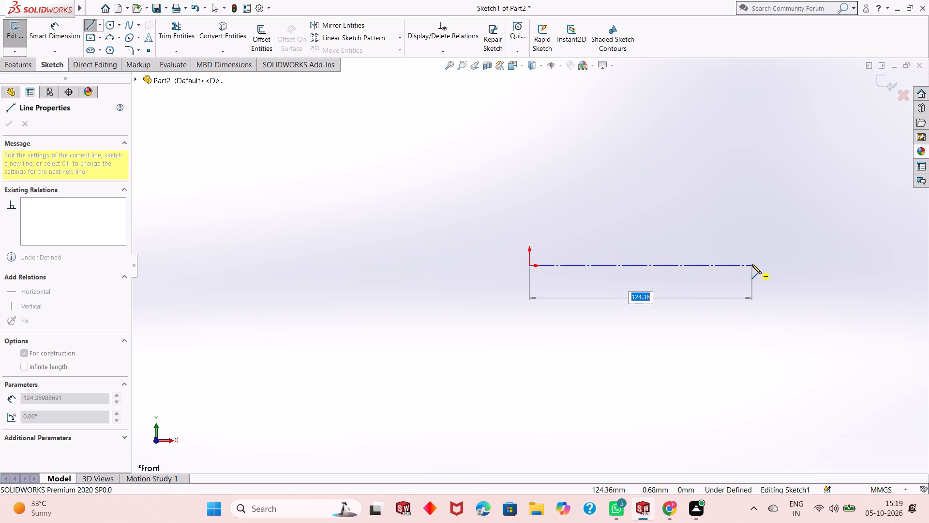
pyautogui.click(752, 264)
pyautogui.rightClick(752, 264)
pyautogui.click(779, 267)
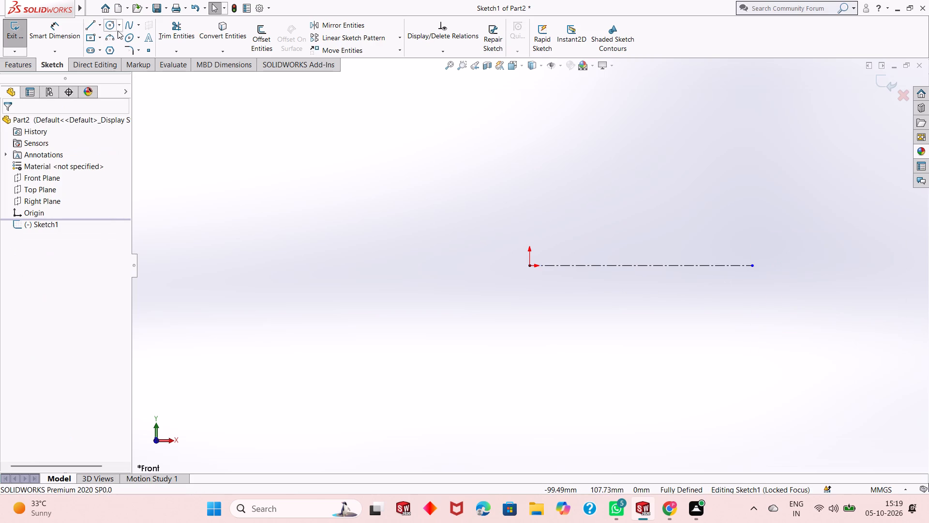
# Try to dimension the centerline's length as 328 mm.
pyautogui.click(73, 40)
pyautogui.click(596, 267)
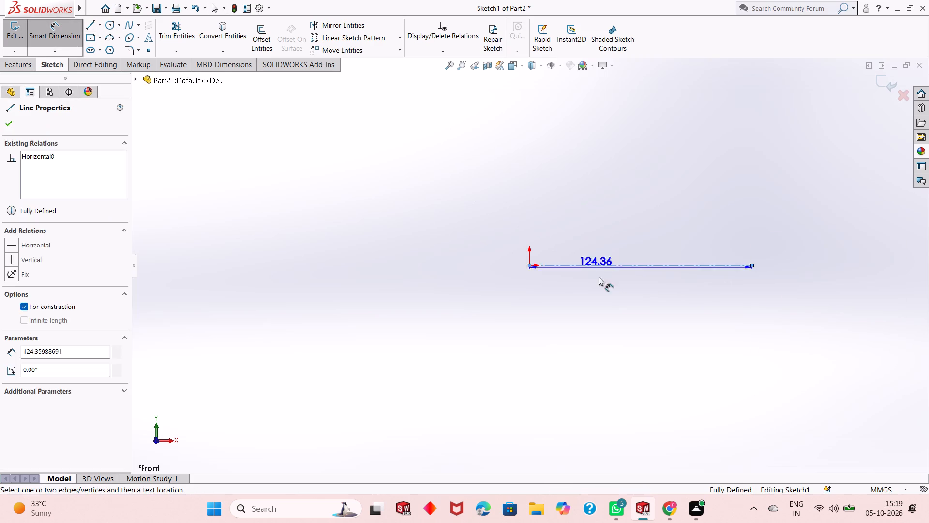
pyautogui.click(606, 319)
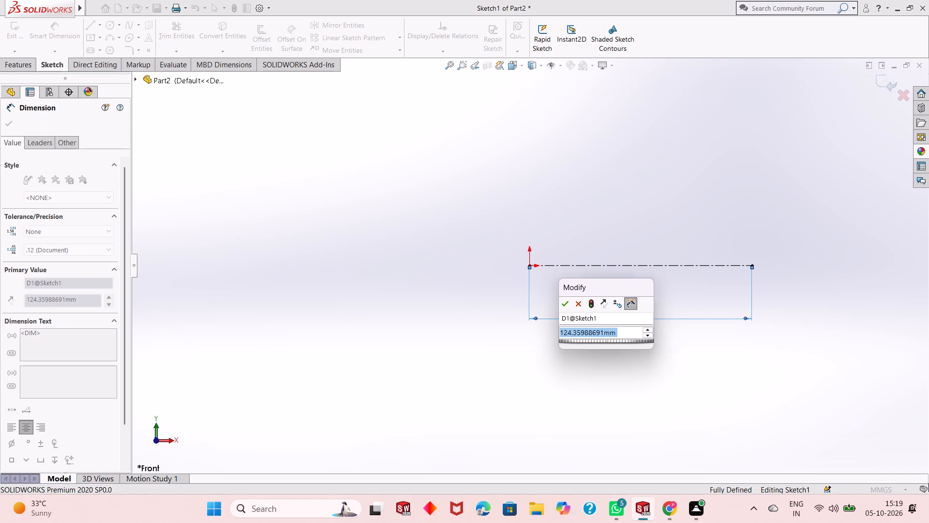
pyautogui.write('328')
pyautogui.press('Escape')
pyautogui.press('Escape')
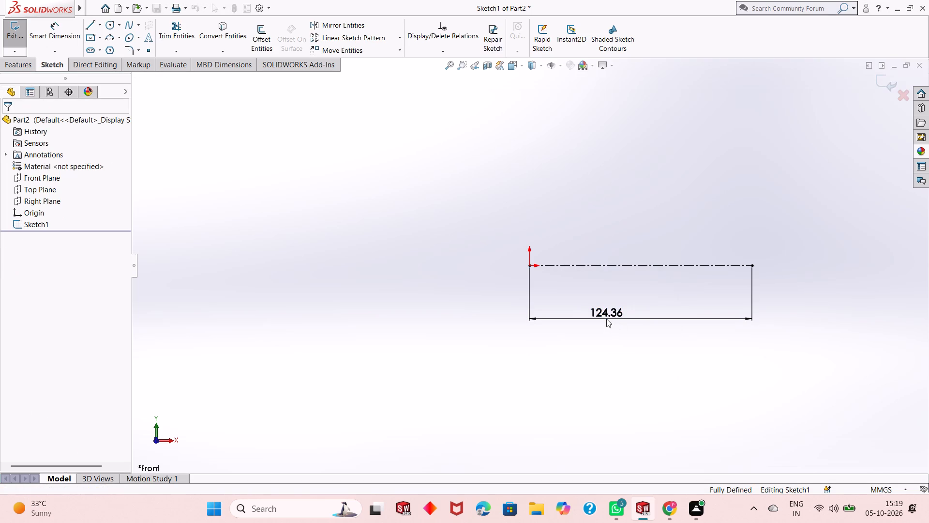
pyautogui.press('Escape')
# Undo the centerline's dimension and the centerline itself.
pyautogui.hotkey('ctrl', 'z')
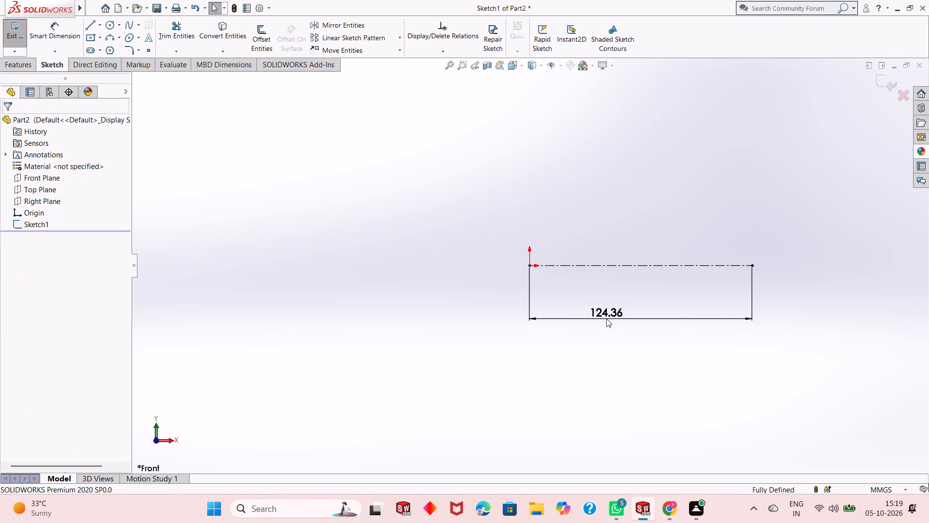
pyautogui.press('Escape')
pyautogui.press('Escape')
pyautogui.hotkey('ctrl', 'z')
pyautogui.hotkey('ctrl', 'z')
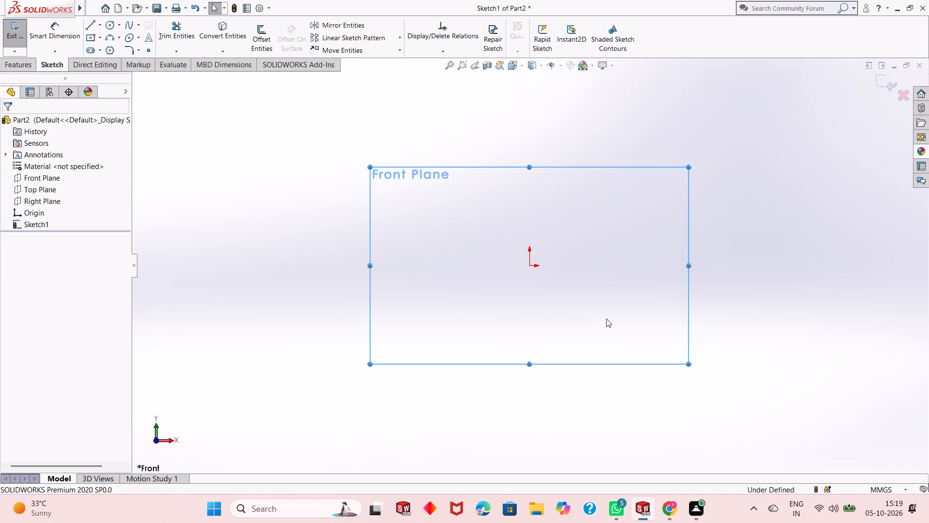
# Sketch a horizontal construction centerline about 324 mm long, extending from the origin along the positive X direction.
pyautogui.click(103, 30)
pyautogui.click(110, 55)
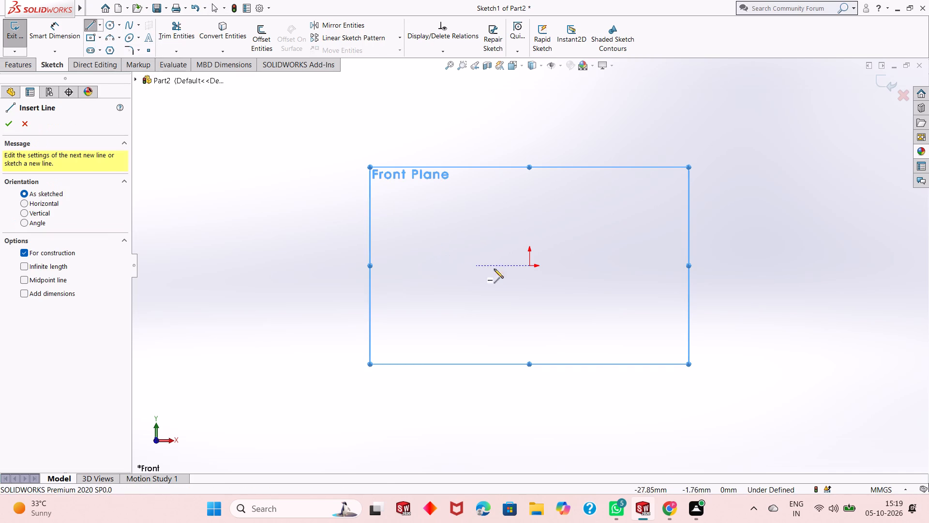
pyautogui.click(532, 264)
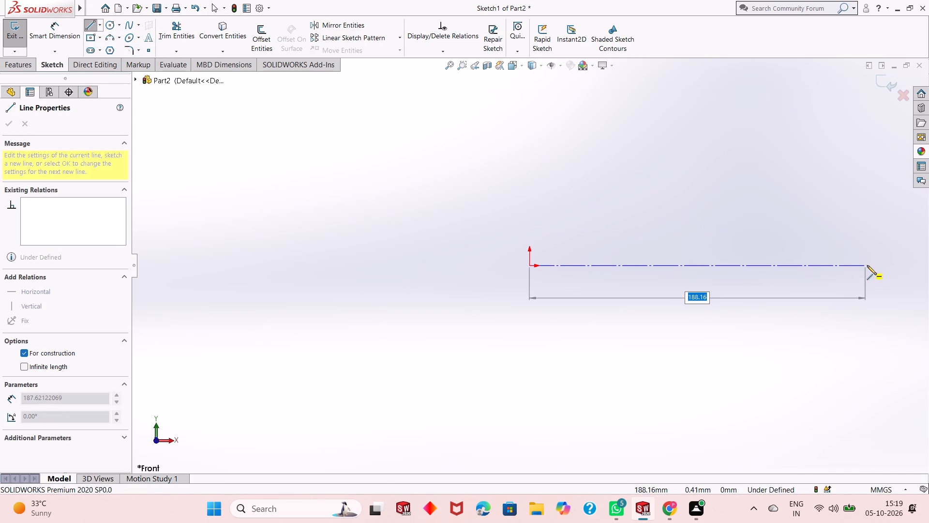
pyautogui.scroll(-2, 522, 310)
pyautogui.scroll(2, 522, 310)
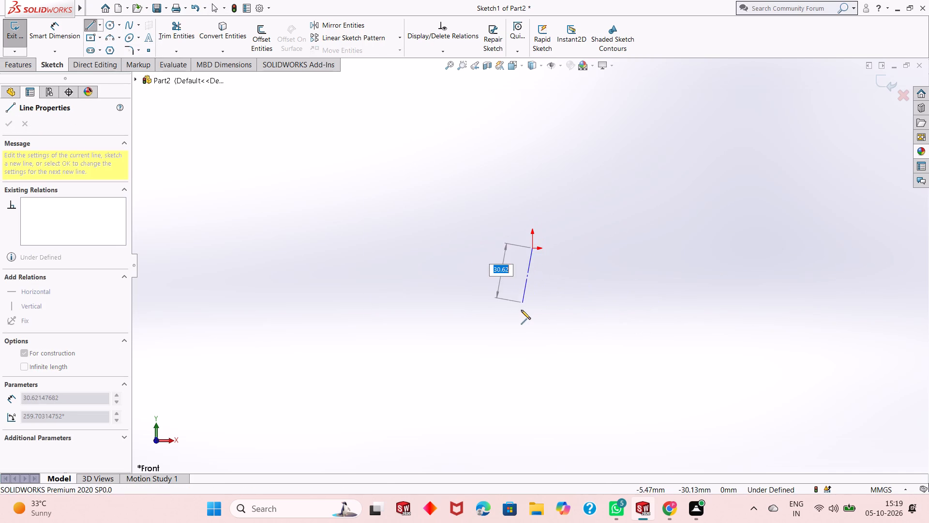
pyautogui.scroll(1, 521, 310)
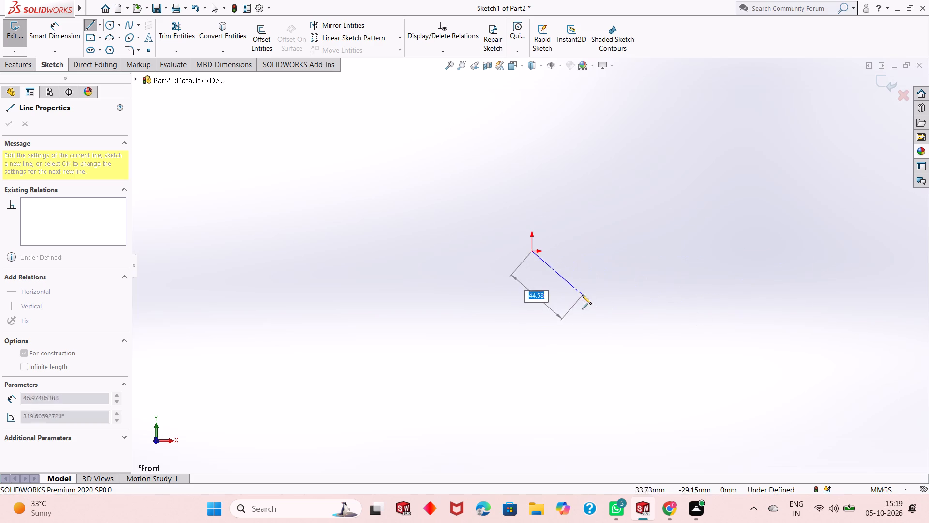
pyautogui.scroll(3, 580, 295)
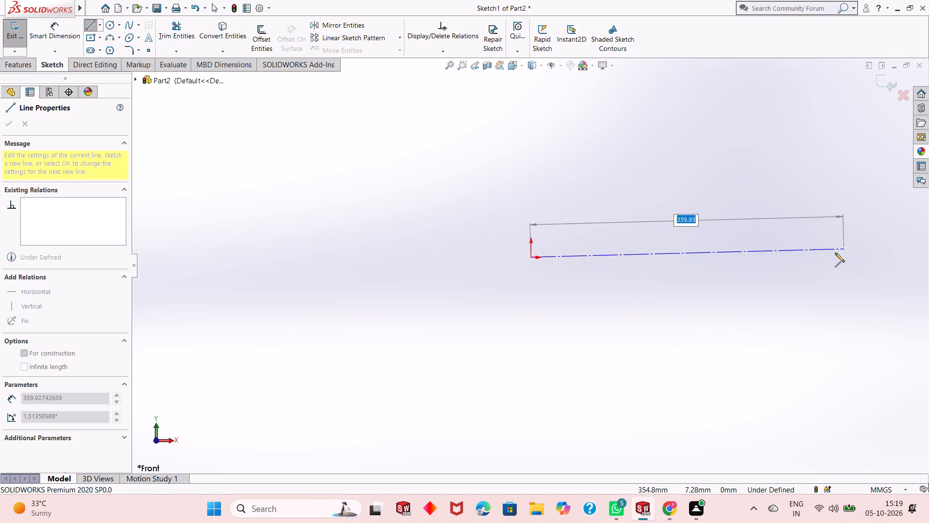
pyautogui.click(813, 260)
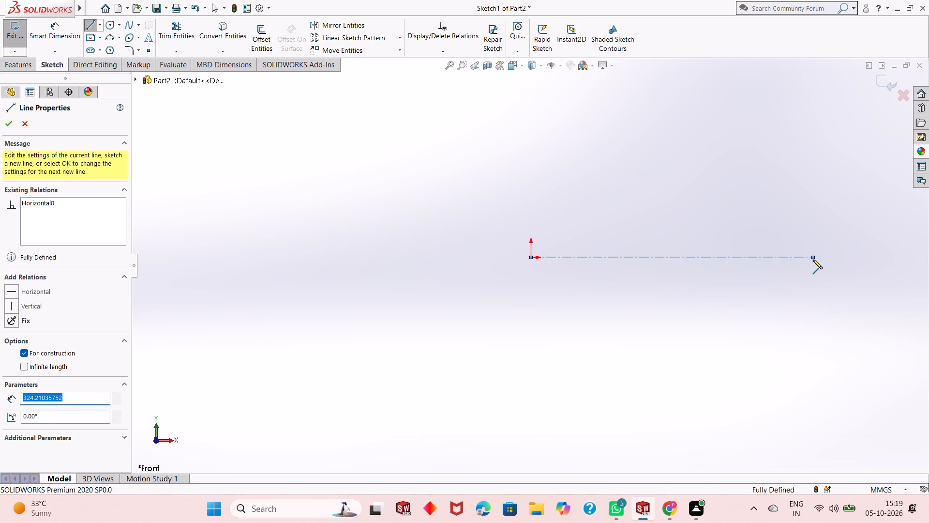
pyautogui.press('Escape')
pyautogui.press('Escape')
# Dimension the horizontal centerline's length as 328 mm, placing the dimension below it.
pyautogui.click(59, 30)
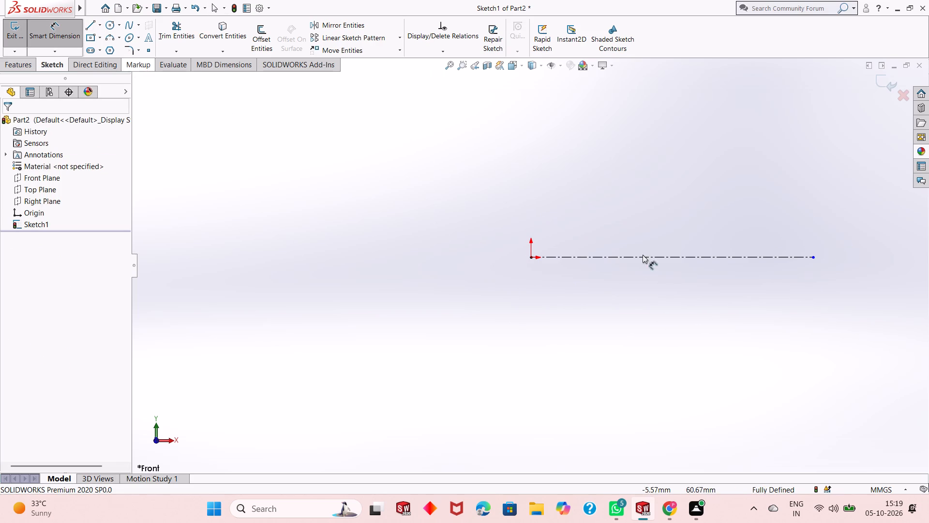
pyautogui.click(729, 254)
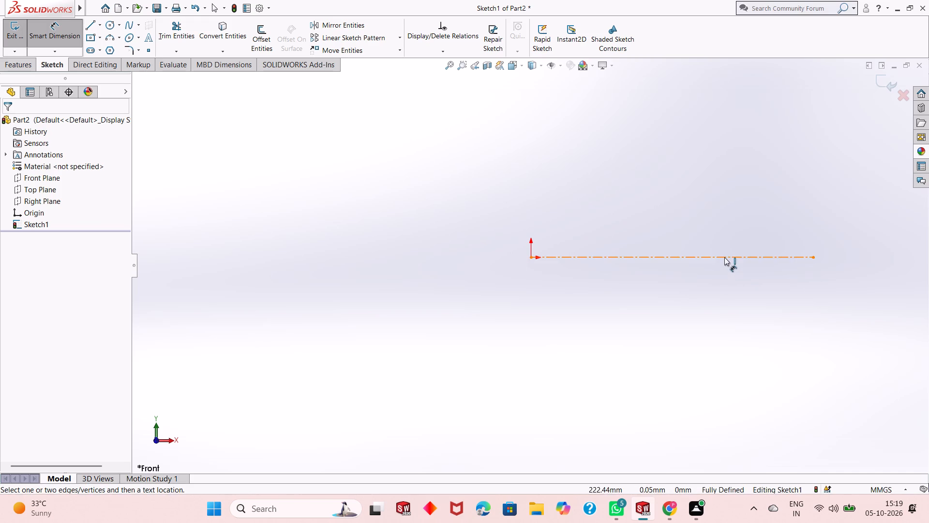
pyautogui.click(724, 257)
pyautogui.click(728, 323)
pyautogui.write('328')
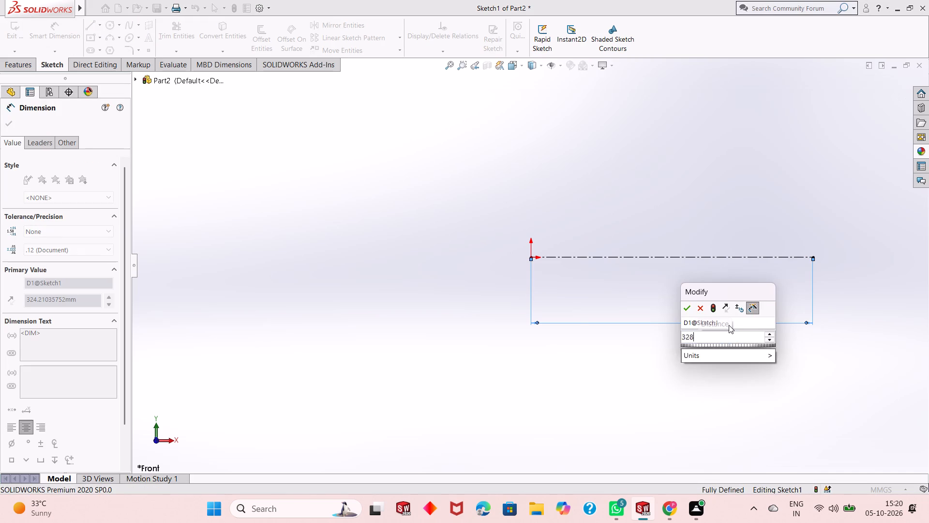
pyautogui.press('Return')
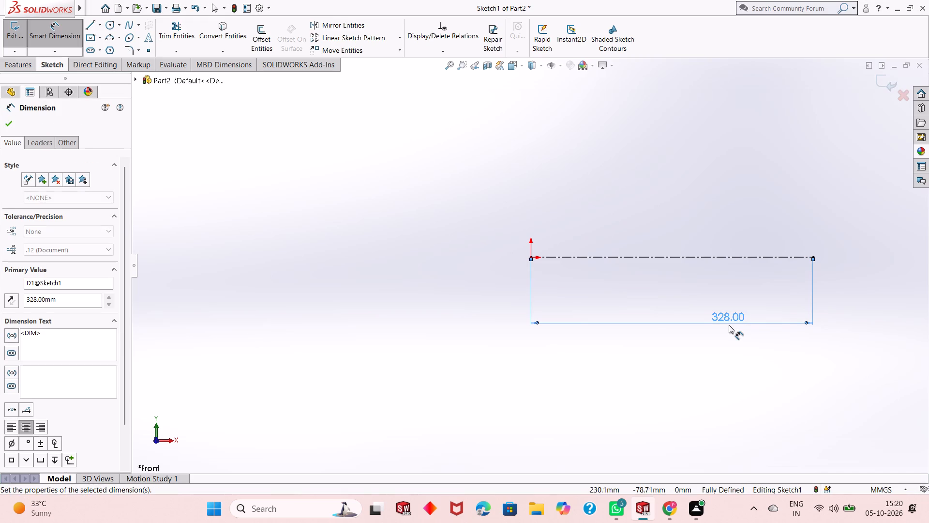
pyautogui.scroll(2, 821, 335)
pyautogui.scroll(-1, 704, 245)
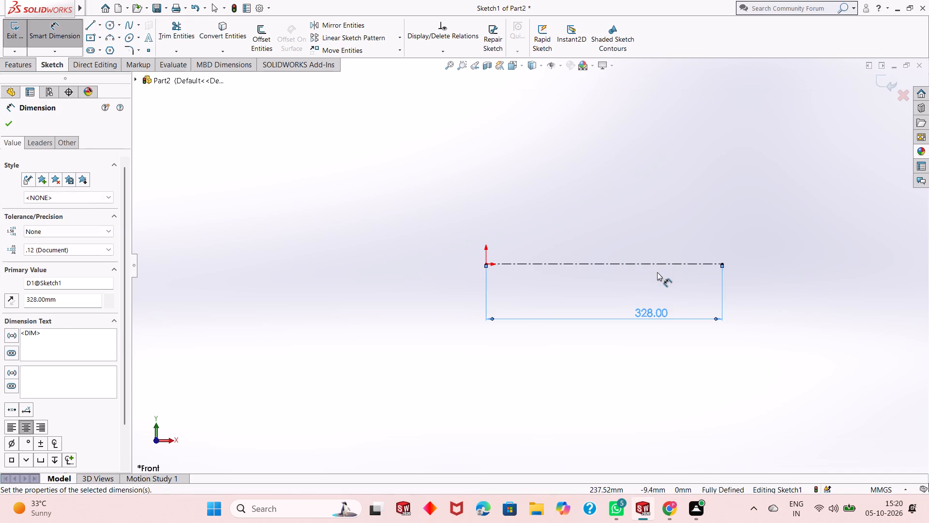
pyautogui.scroll(-2, 657, 275)
pyautogui.scroll(1, 657, 275)
pyautogui.rightClick(655, 159)
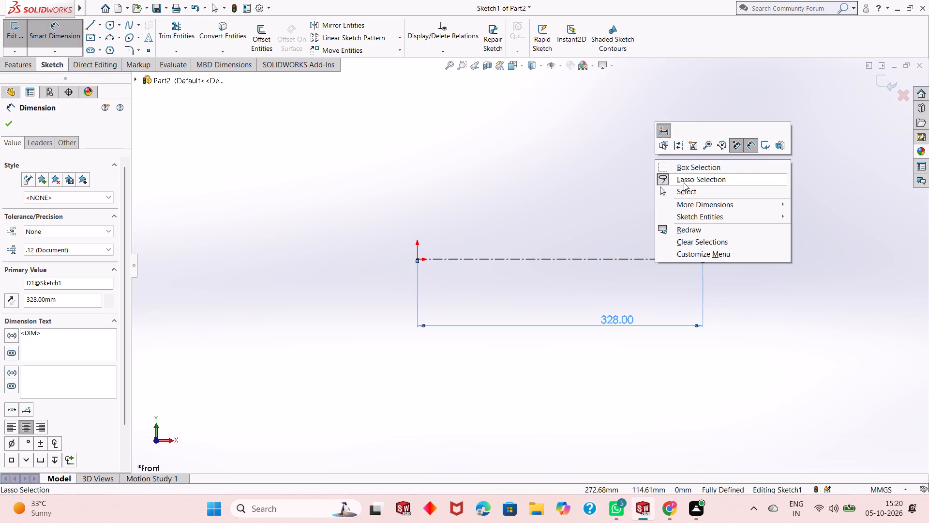
pyautogui.click(688, 190)
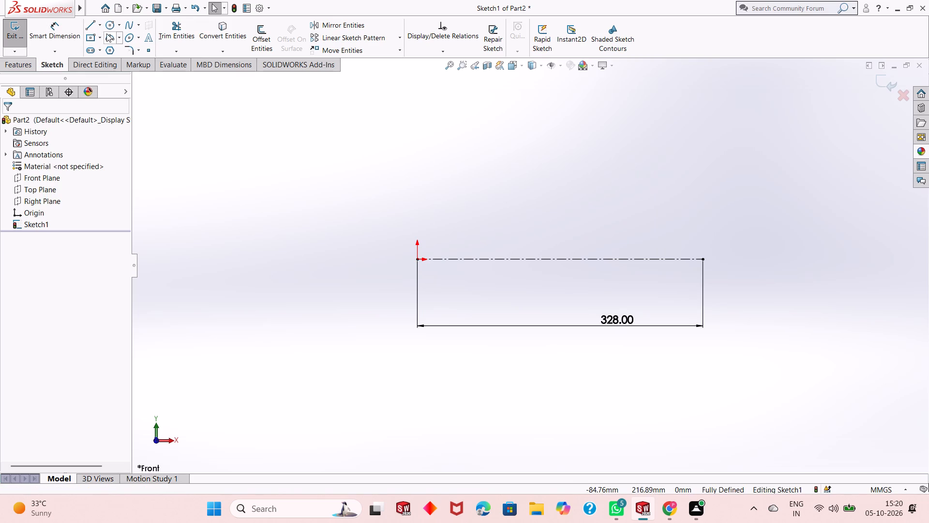
# Sketch a solid line about 173 mm long from the origin sloping down to a point directly below the centerline's midpoint.
pyautogui.click(92, 27)
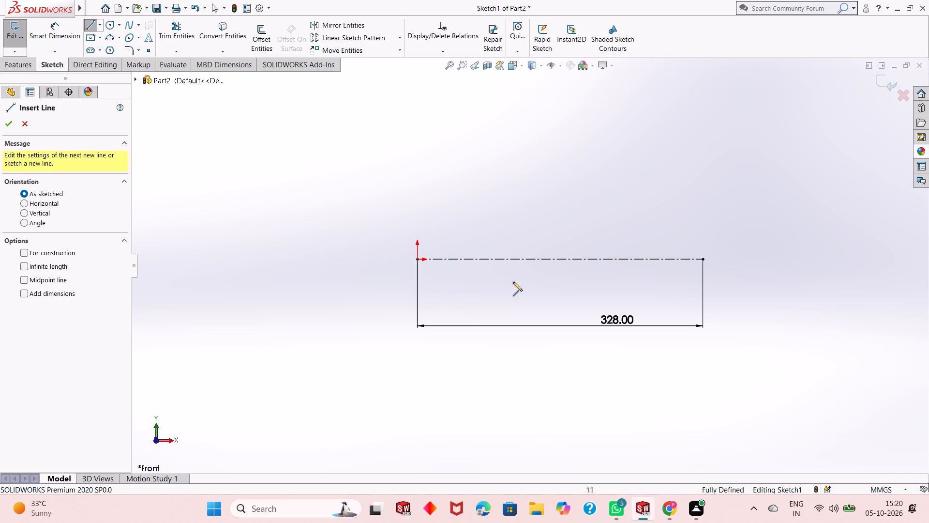
pyautogui.scroll(-1, 502, 283)
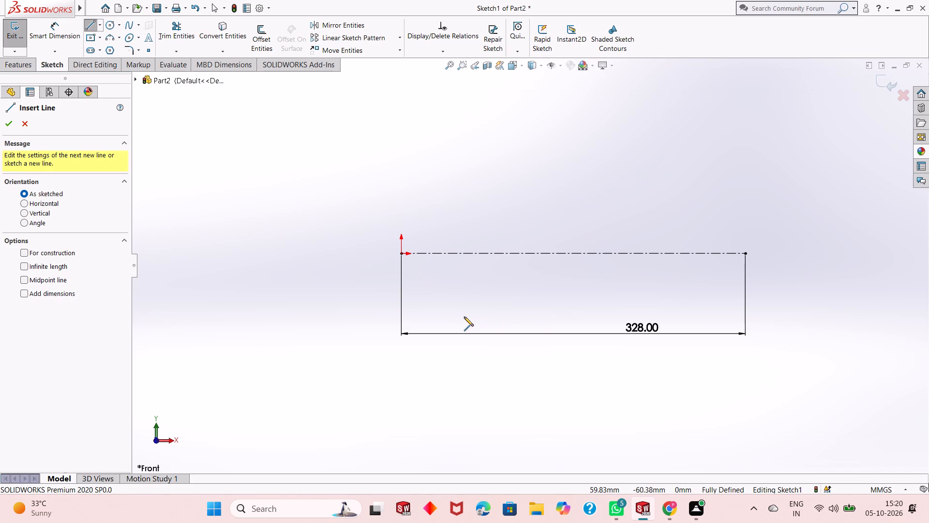
pyautogui.click(400, 254)
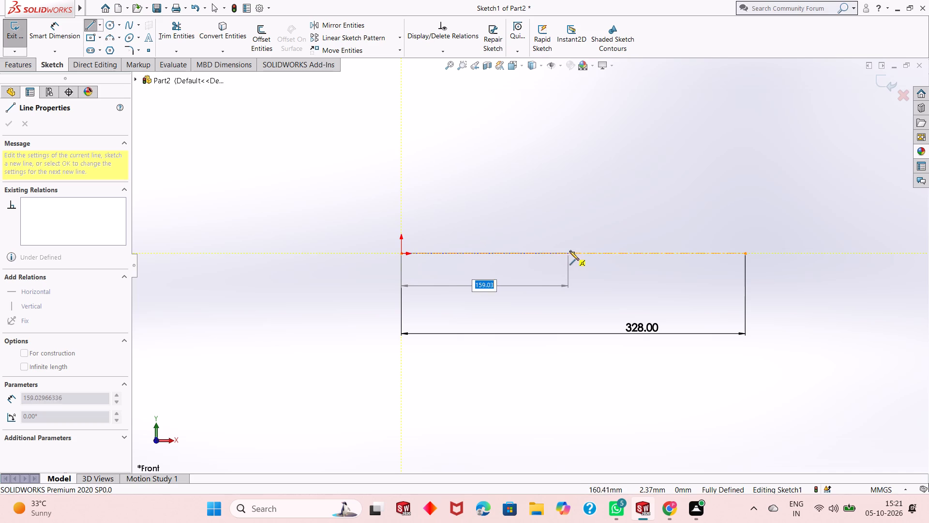
pyautogui.click(575, 310)
pyautogui.rightClick(602, 296)
pyautogui.click(614, 301)
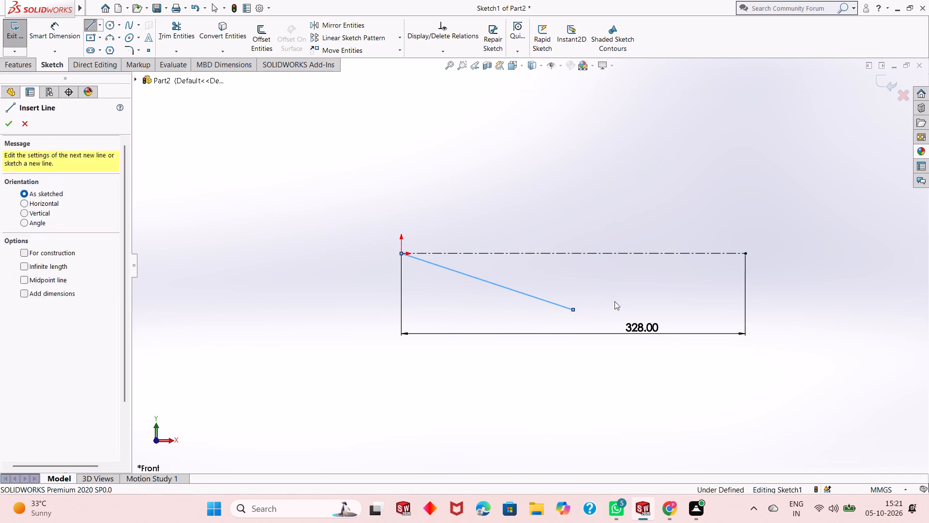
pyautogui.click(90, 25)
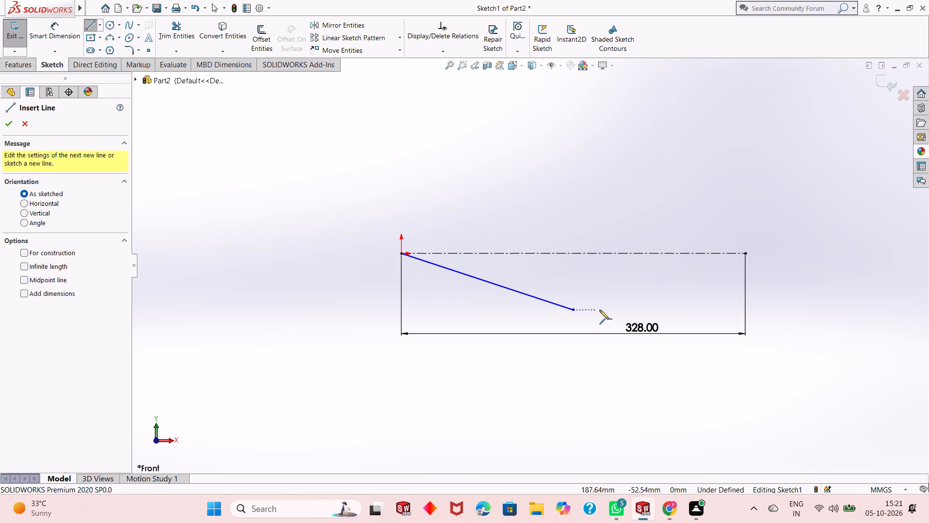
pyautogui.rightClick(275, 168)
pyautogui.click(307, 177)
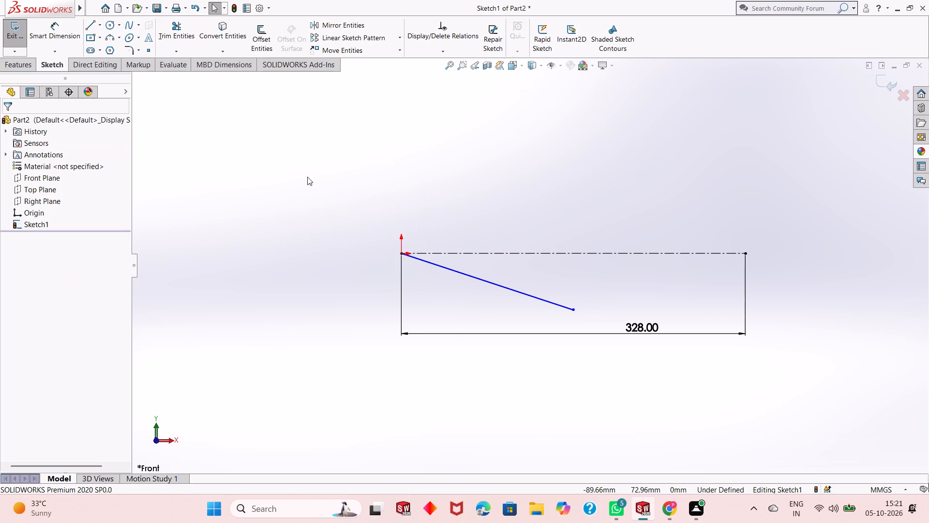
# Dimension the horizontal distance between the origin and the sloping line's lower endpoint as 164 mm.
pyautogui.click(58, 31)
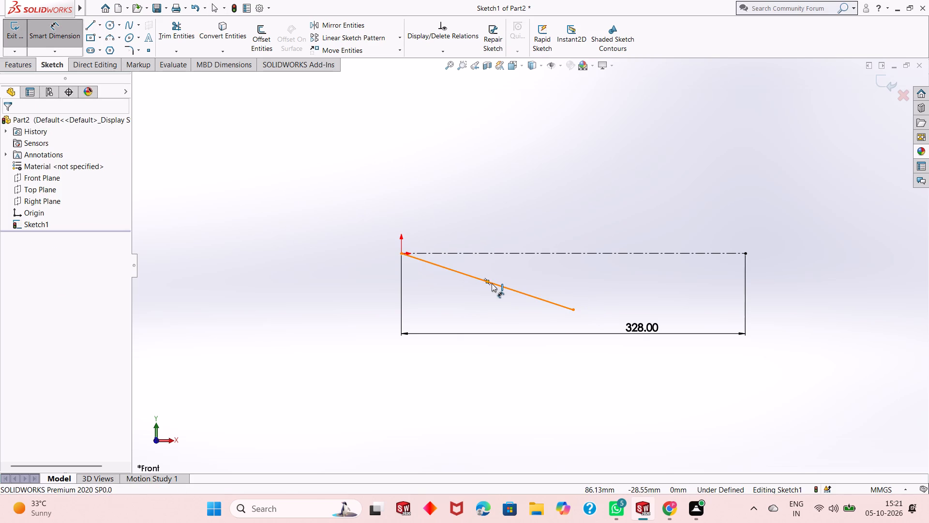
pyautogui.click(399, 255)
pyautogui.click(575, 311)
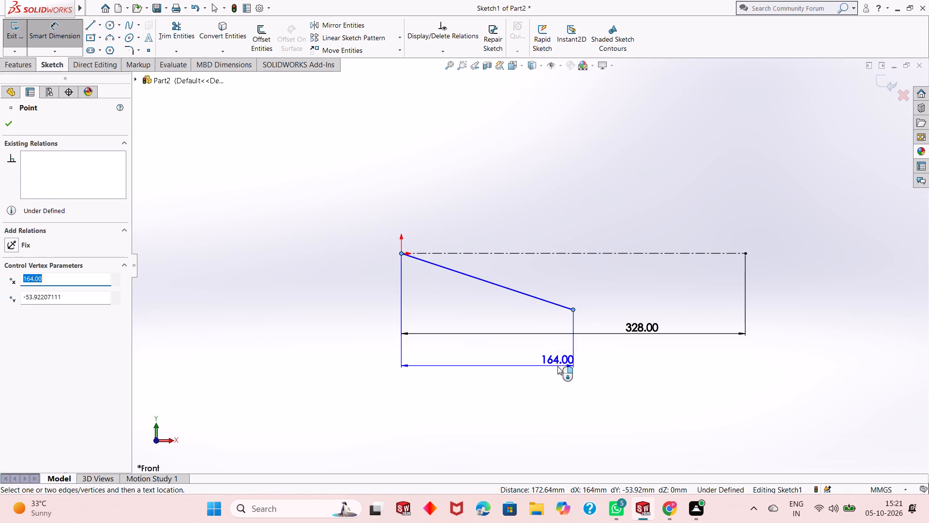
pyautogui.click(557, 366)
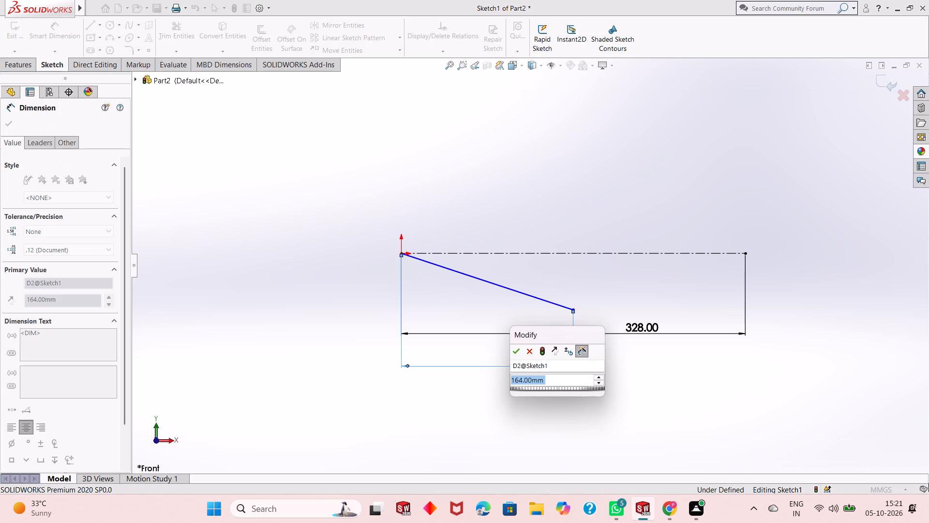
pyautogui.press('Return')
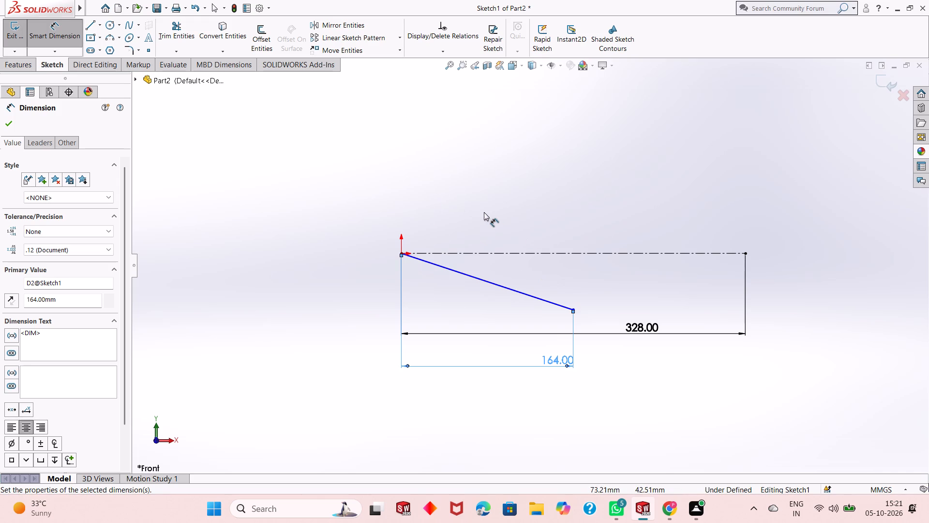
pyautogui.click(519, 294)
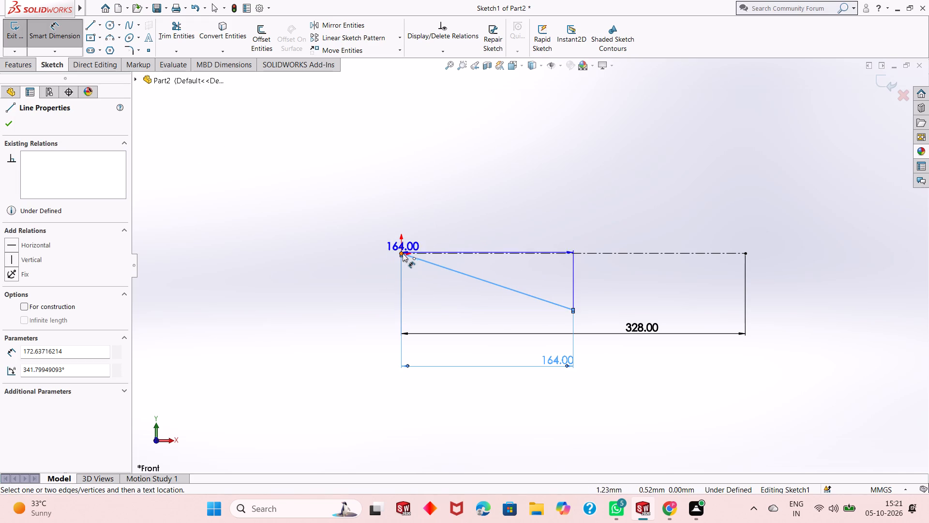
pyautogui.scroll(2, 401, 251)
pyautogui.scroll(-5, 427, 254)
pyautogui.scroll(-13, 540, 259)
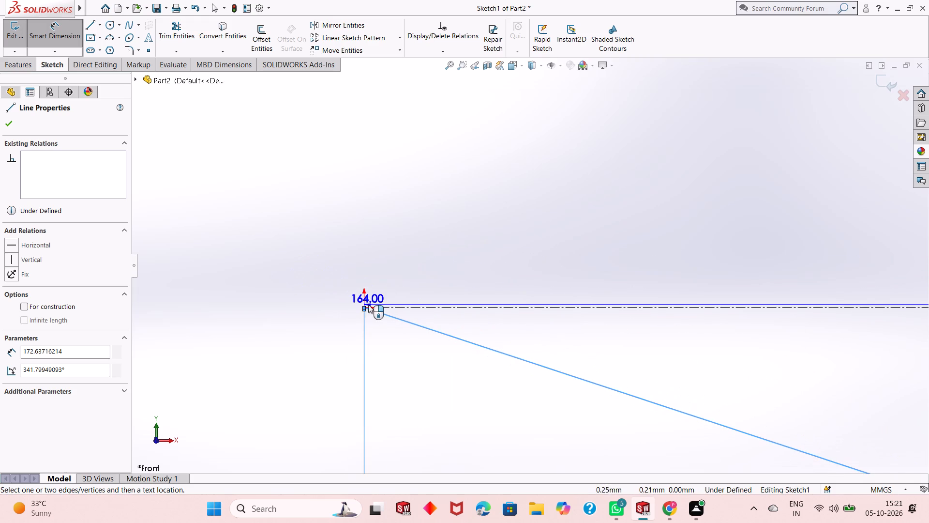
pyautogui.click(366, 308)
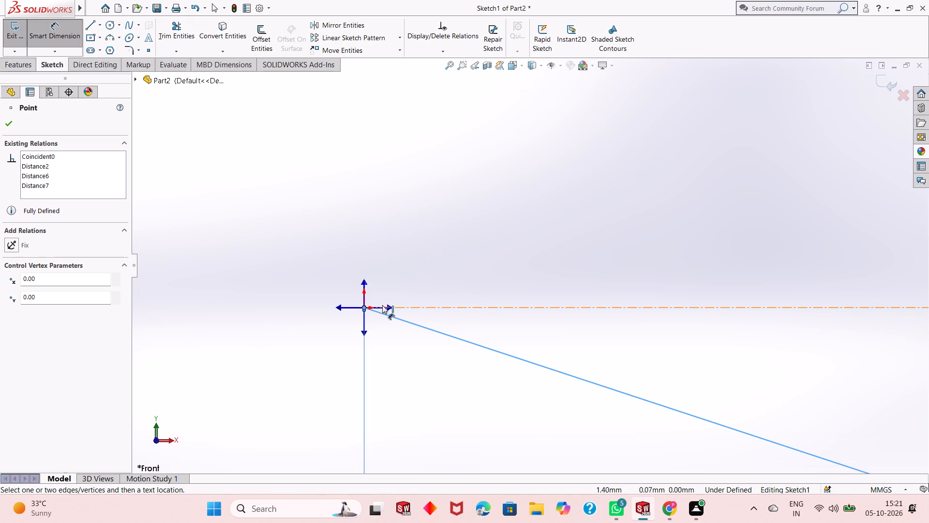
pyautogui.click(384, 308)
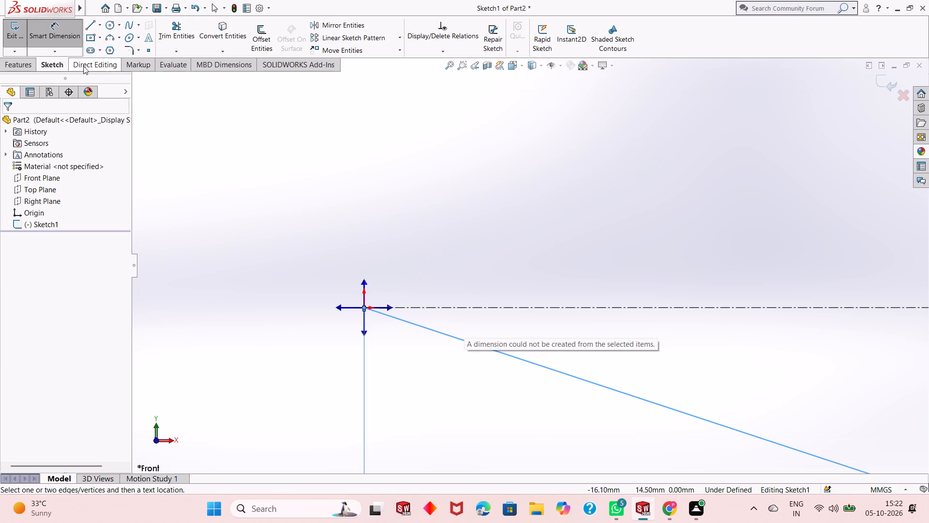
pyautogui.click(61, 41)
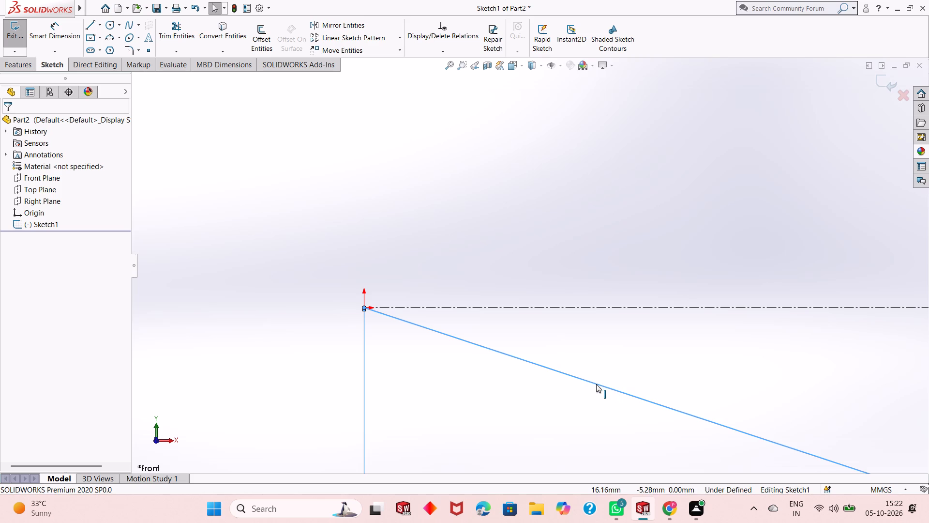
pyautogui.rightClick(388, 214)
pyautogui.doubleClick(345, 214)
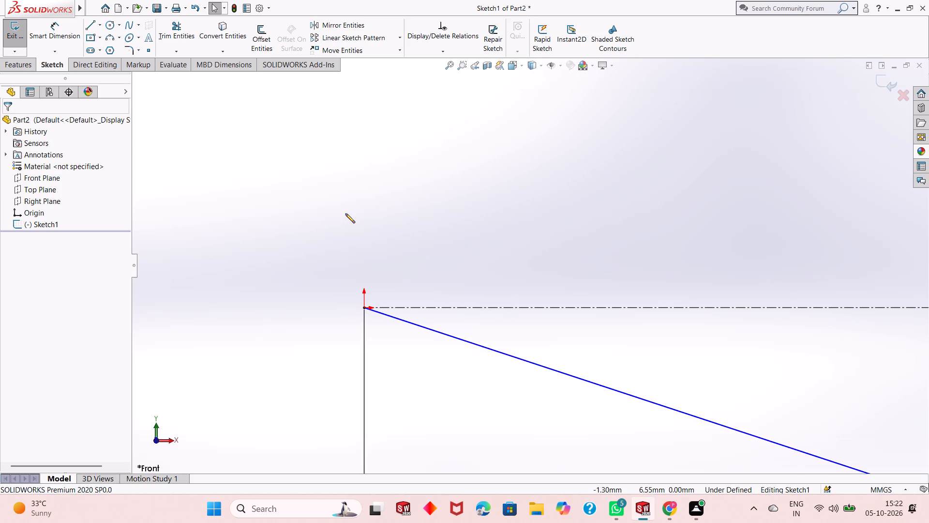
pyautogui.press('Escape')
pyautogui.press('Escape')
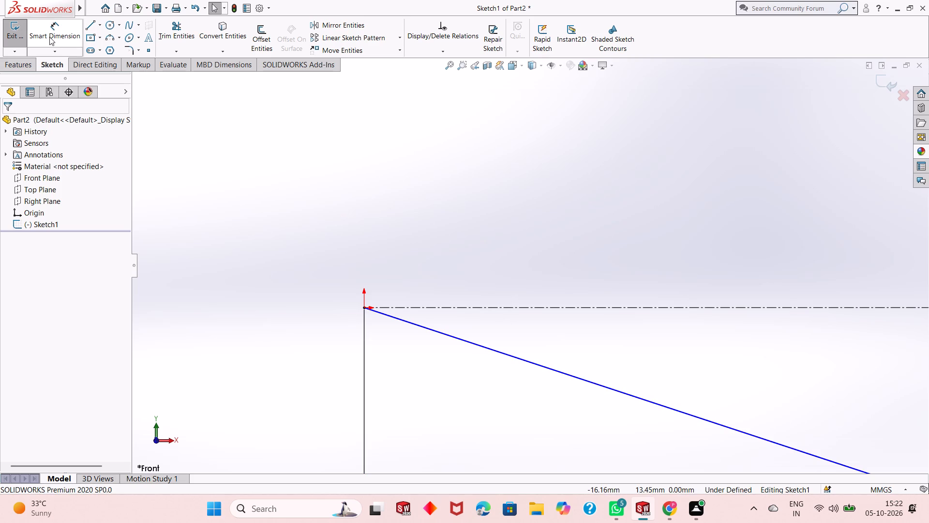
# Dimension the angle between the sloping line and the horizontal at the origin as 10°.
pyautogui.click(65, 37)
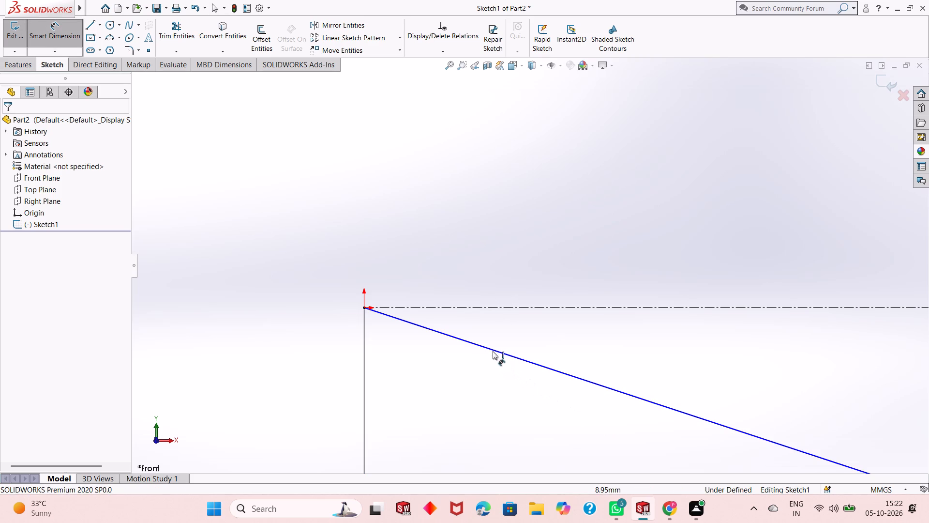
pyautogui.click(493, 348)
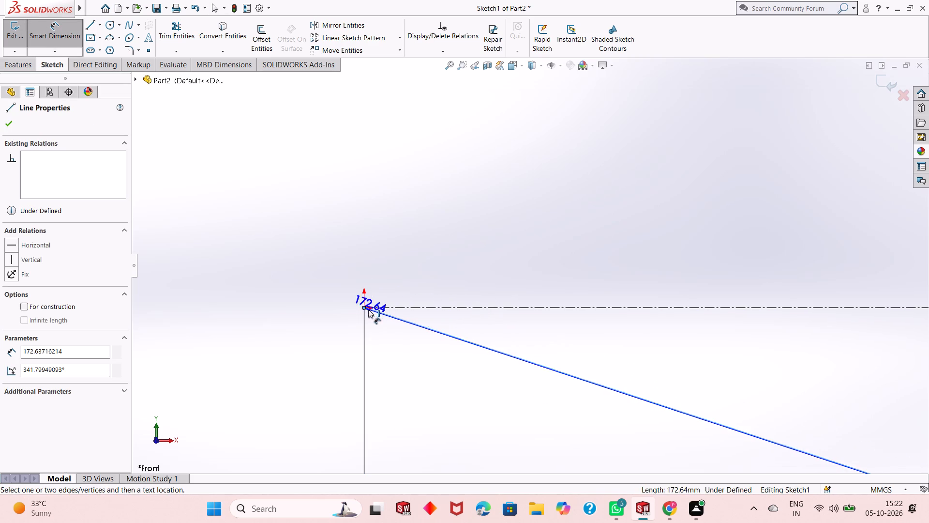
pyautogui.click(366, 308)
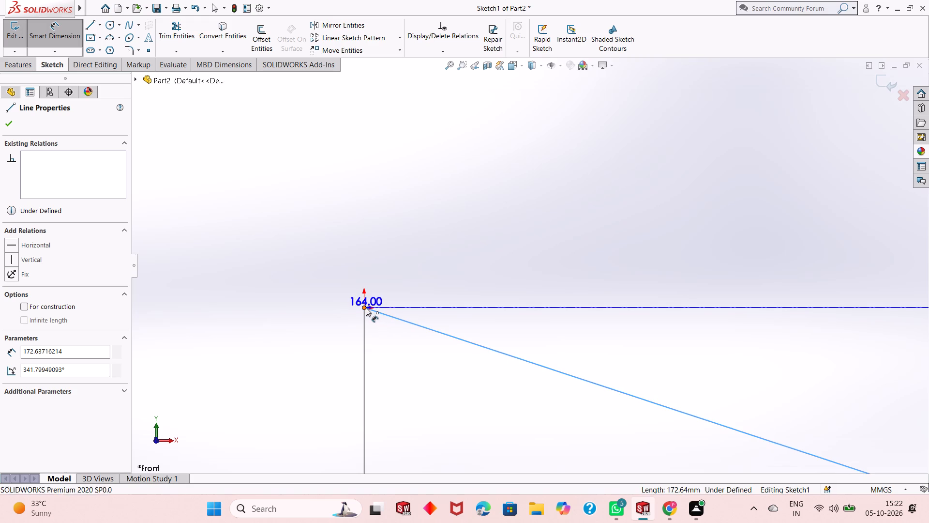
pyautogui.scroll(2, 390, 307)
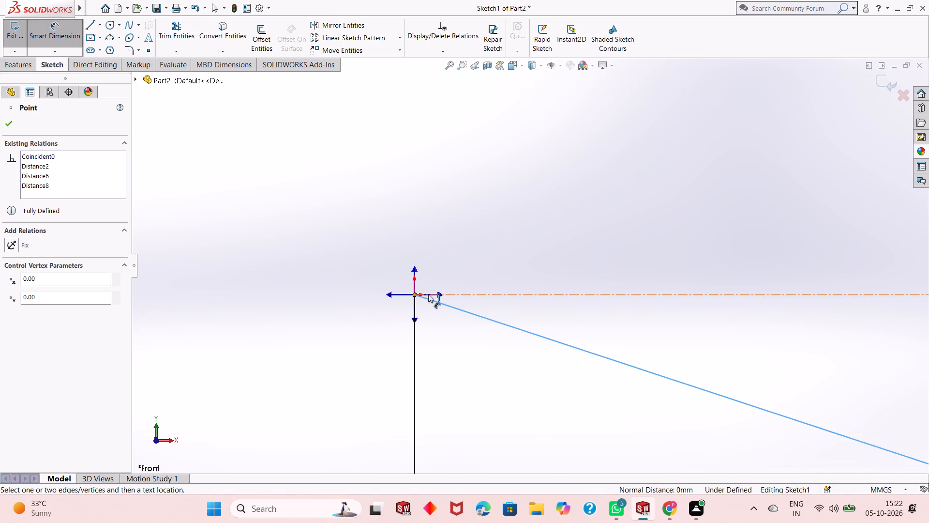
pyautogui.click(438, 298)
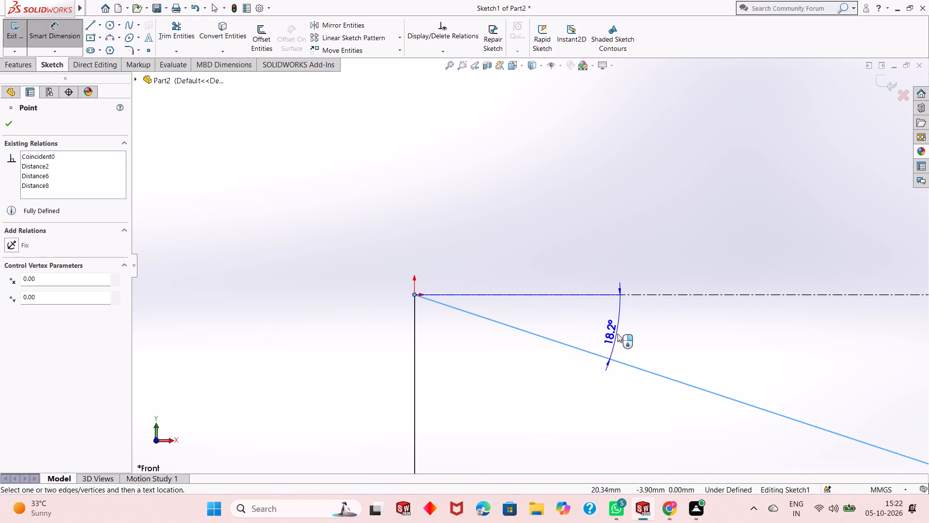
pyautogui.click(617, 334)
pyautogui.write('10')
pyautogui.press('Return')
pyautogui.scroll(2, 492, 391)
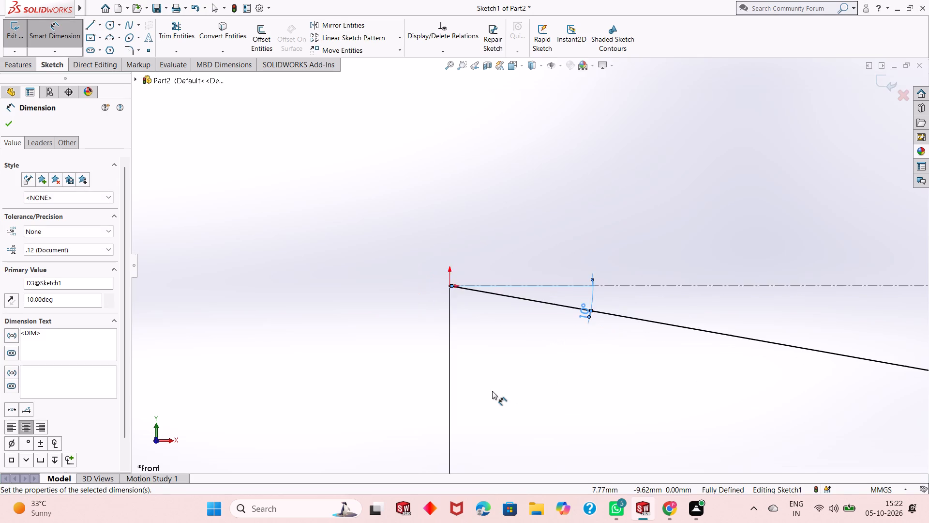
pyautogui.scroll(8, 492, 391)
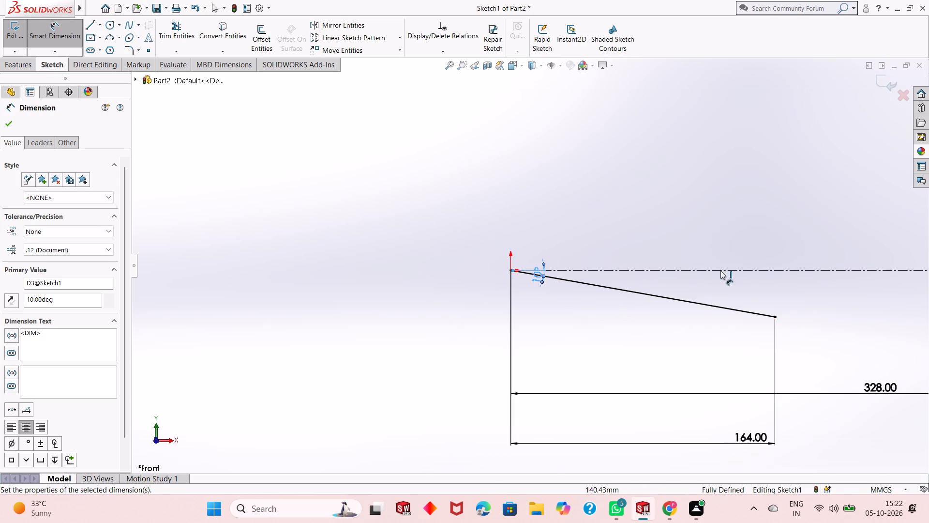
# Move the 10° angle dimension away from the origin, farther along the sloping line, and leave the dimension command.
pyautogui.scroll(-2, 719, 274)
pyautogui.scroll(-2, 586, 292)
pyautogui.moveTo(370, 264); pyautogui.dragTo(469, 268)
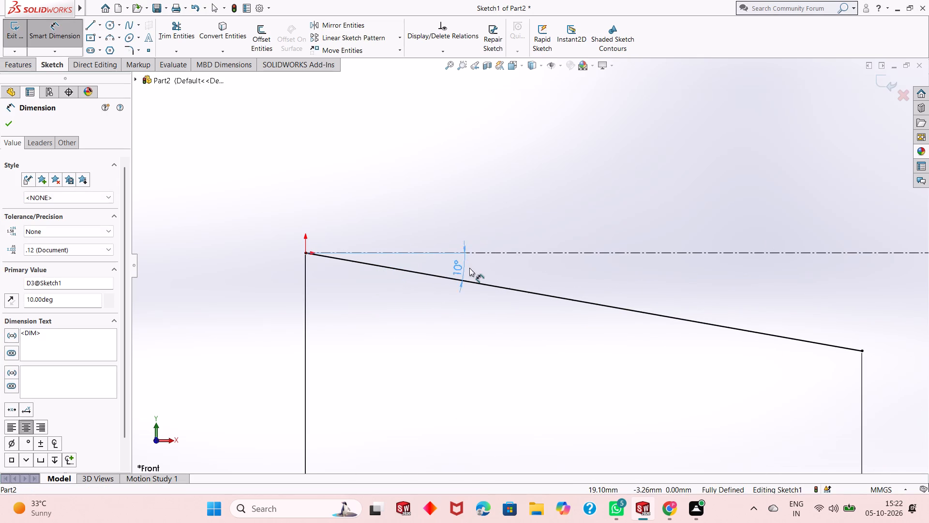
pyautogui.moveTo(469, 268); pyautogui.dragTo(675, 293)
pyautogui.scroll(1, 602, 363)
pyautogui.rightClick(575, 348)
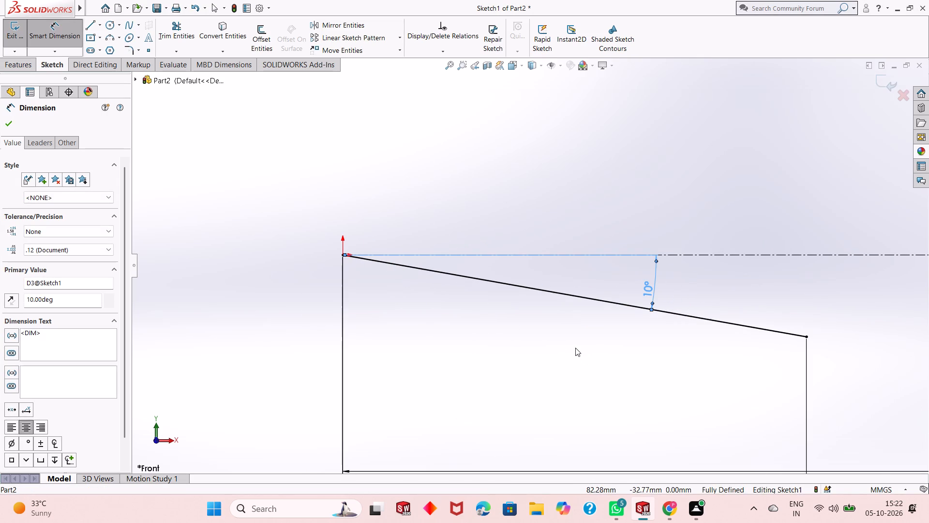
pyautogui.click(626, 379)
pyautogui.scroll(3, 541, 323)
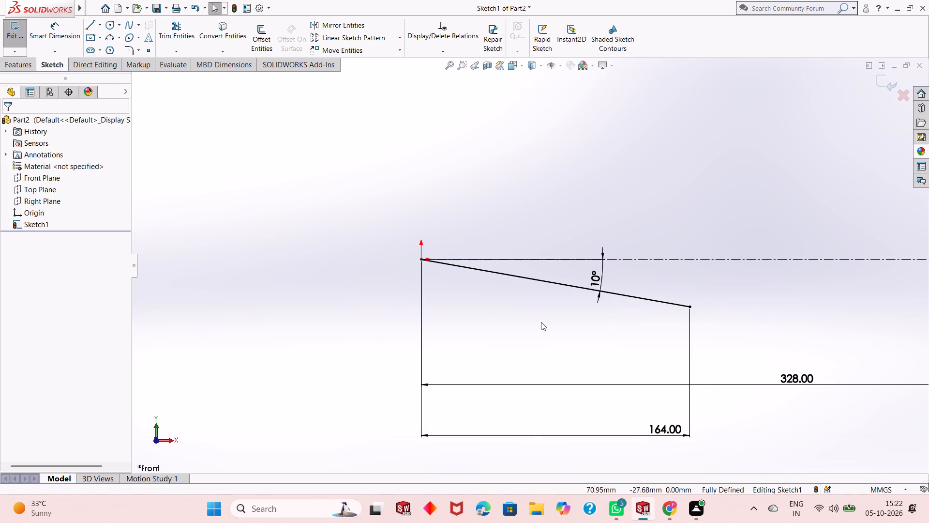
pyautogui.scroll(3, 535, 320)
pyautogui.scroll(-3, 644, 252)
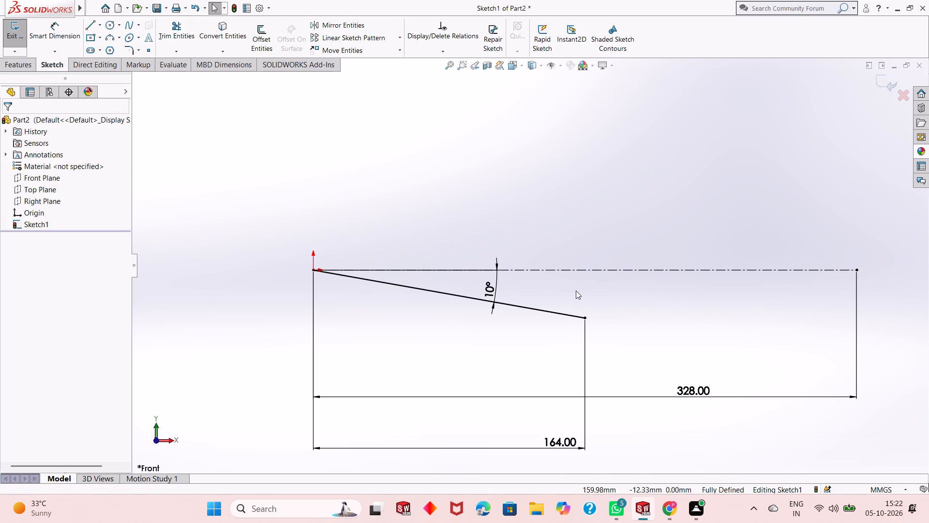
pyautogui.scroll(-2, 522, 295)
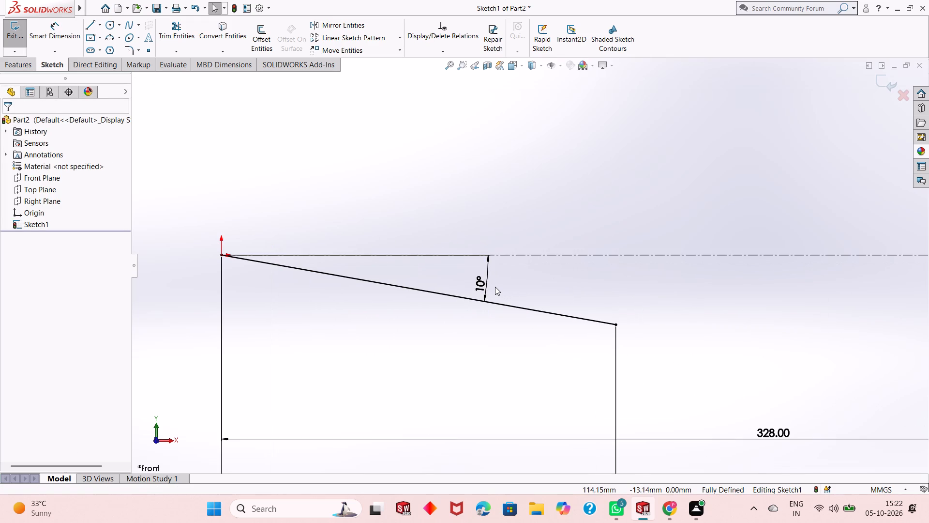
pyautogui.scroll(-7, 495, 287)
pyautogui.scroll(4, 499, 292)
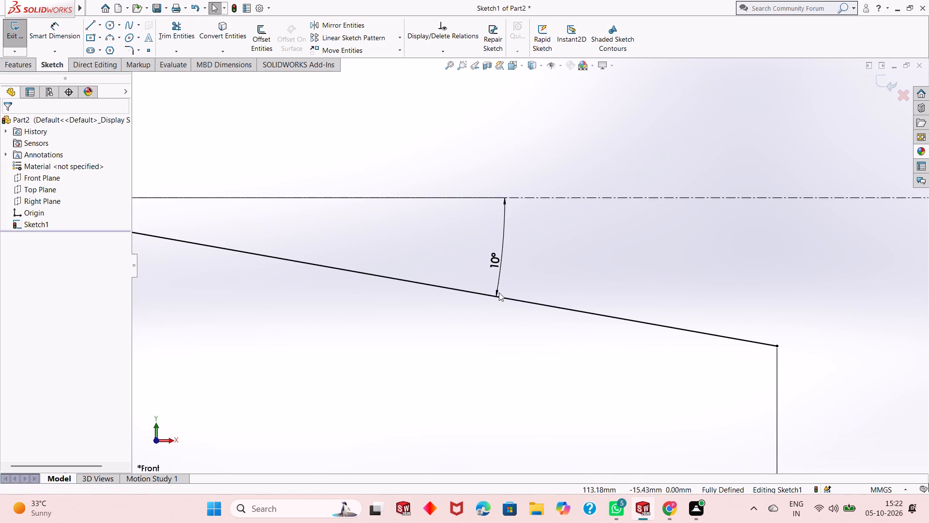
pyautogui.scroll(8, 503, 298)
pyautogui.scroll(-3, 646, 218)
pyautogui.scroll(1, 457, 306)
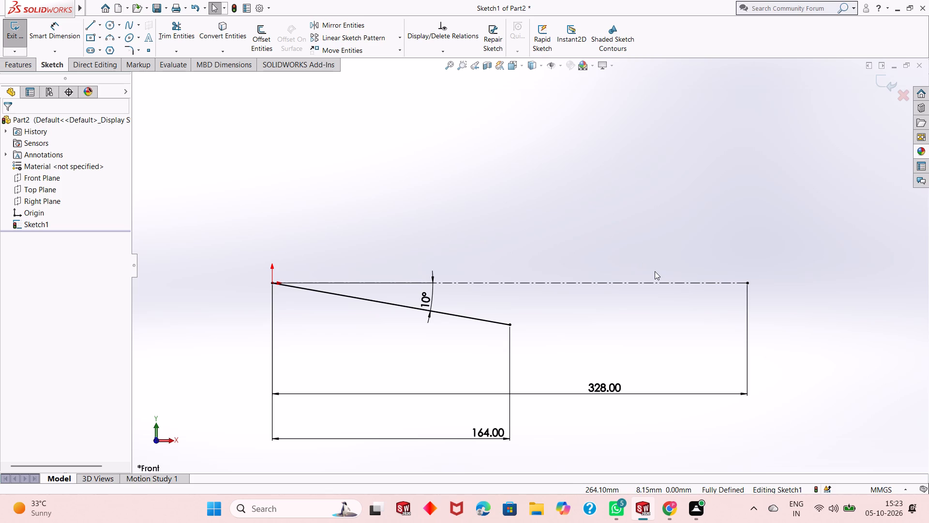
# Undo the angle dimension, the 164 mm dimension and the sloping line, back to the dimensioned 328 mm centerline.
pyautogui.hotkey('ctrl', 'z')
pyautogui.hotkey('ctrl', 'z')
pyautogui.hotkey('ctrl', 'z')
pyautogui.hotkey('ctrl', 'z')
pyautogui.hotkey('ctrl', 'z')
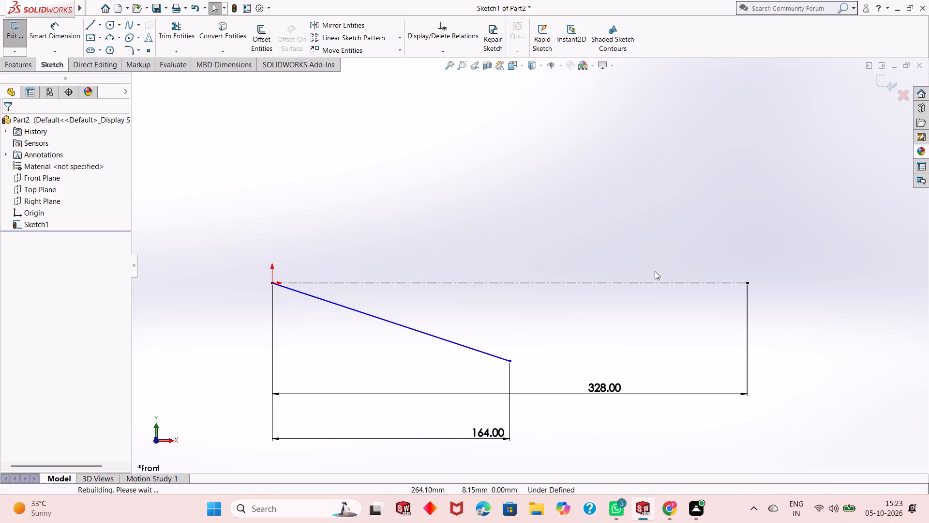
pyautogui.hotkey('ctrl', 'z')
pyautogui.press('Escape')
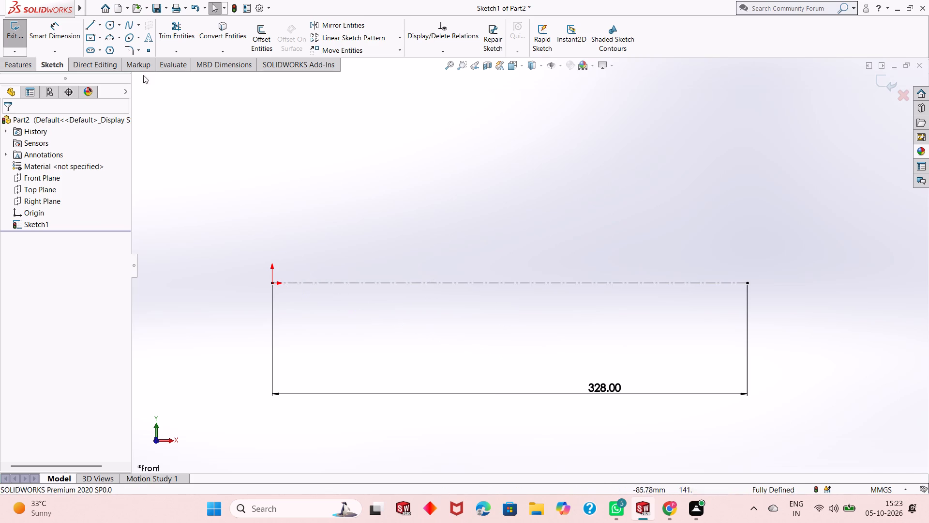
# Sketch connected lines: about 15.5 mm vertically up from the origin, then about 166 mm sloping up to a point above the centerline's midpoint.
pyautogui.click(91, 22)
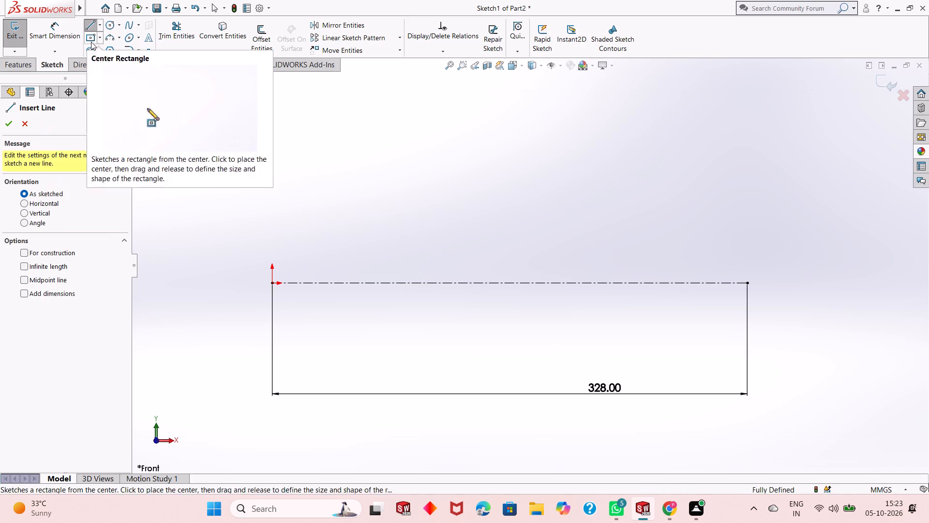
pyautogui.click(272, 285)
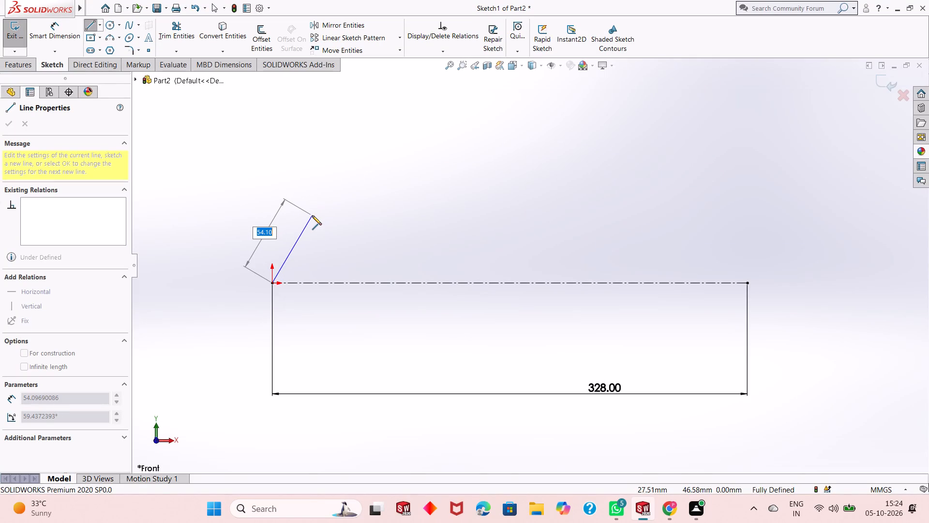
pyautogui.click(271, 261)
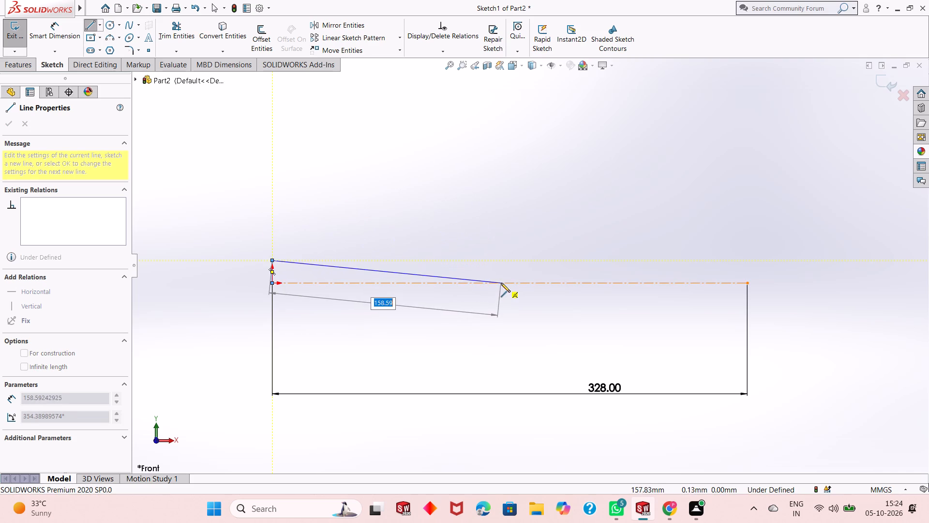
pyautogui.click(512, 219)
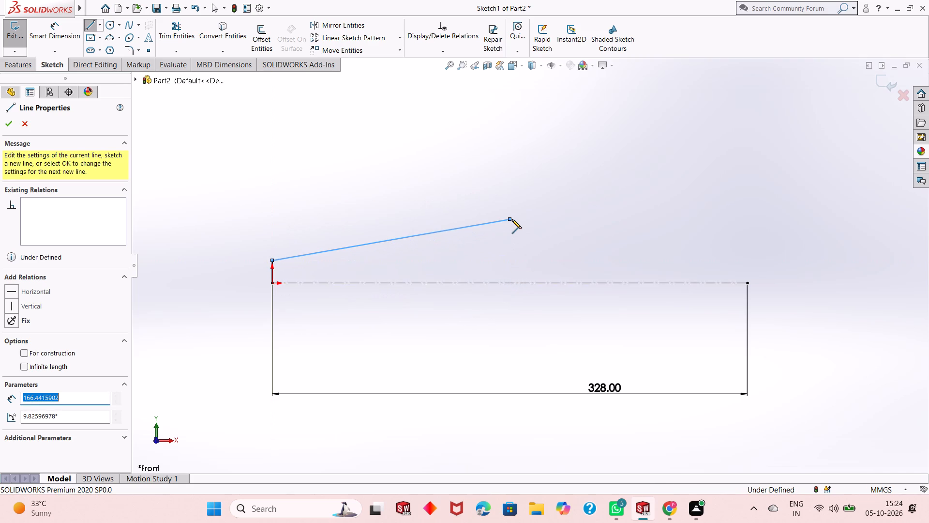
pyautogui.rightClick(512, 219)
pyautogui.click(533, 221)
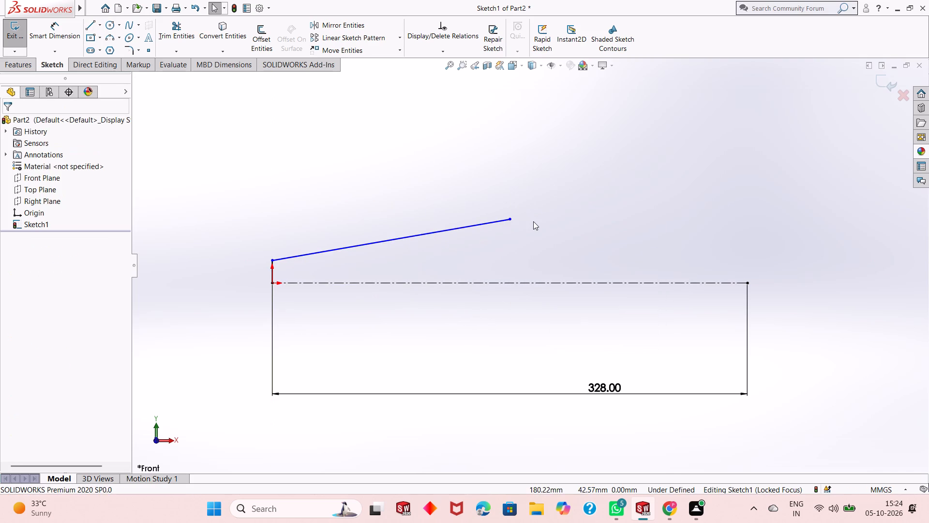
# Dimension the vertical line's length as 50 mm, placing the dimension on its outer side.
pyautogui.click(67, 37)
pyautogui.click(271, 269)
pyautogui.click(248, 283)
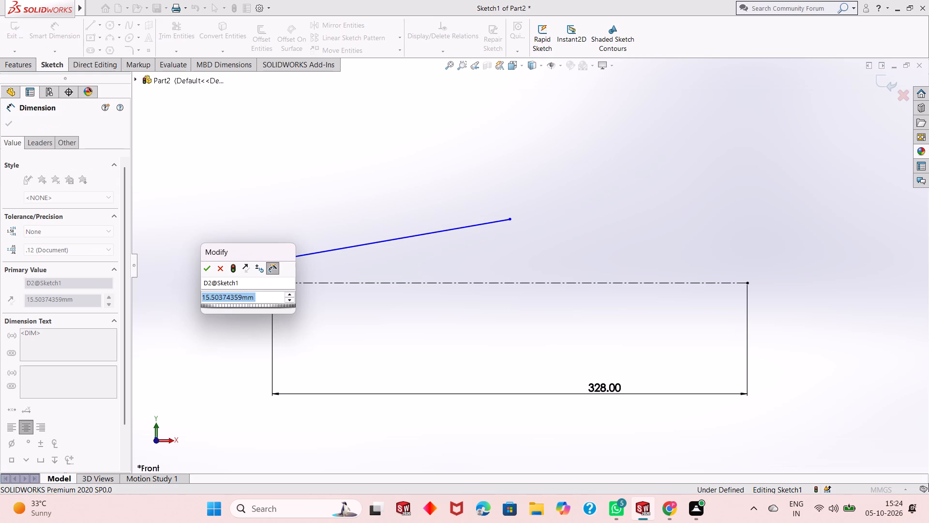
pyautogui.write('50')
pyautogui.press('Return')
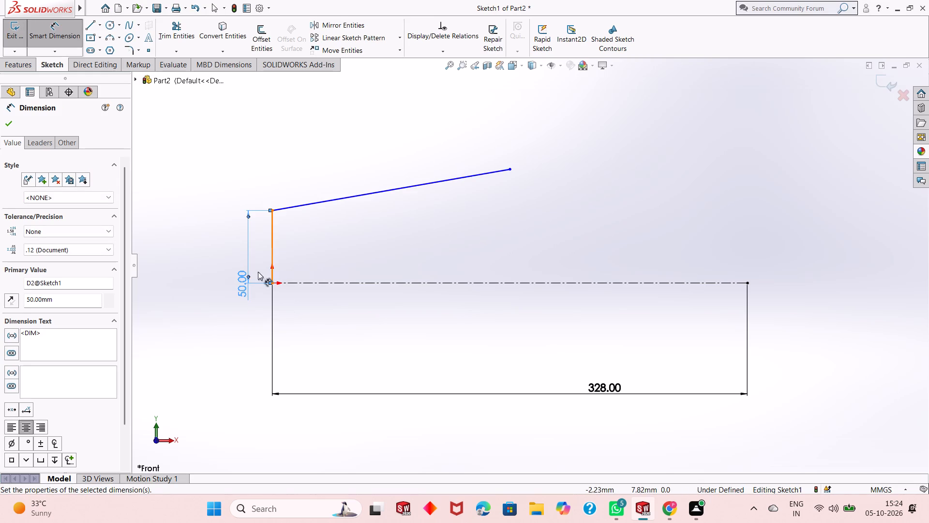
# Set the vertical line's length to 40 mm.
pyautogui.doubleClick(244, 284)
pyautogui.write('40')
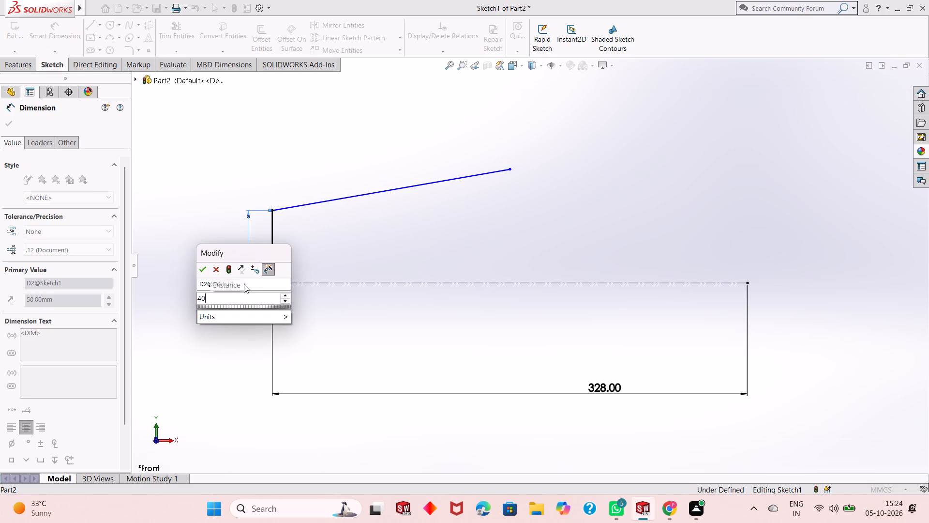
pyautogui.press('Return')
# Dimension the sloping line's horizontal extent as 164 mm, placing the dimension above the line.
pyautogui.click(447, 196)
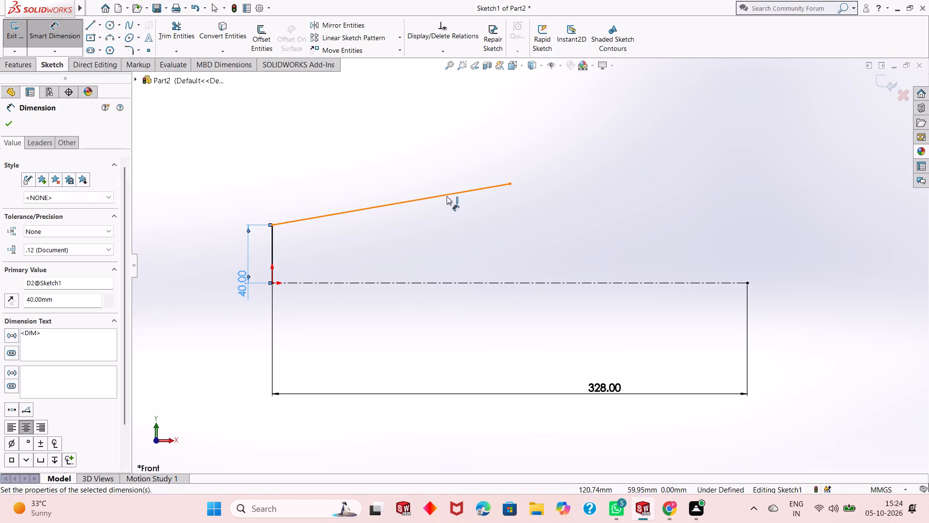
pyautogui.click(439, 129)
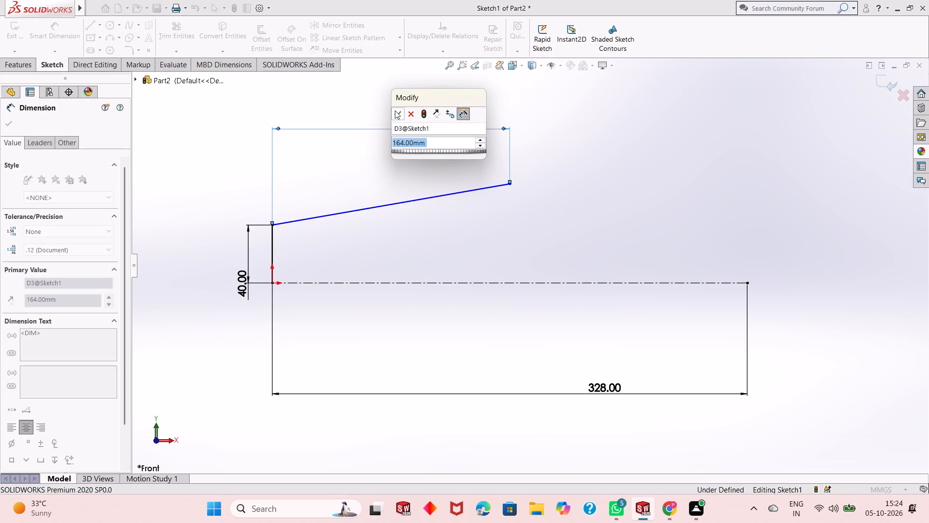
pyautogui.click(399, 110)
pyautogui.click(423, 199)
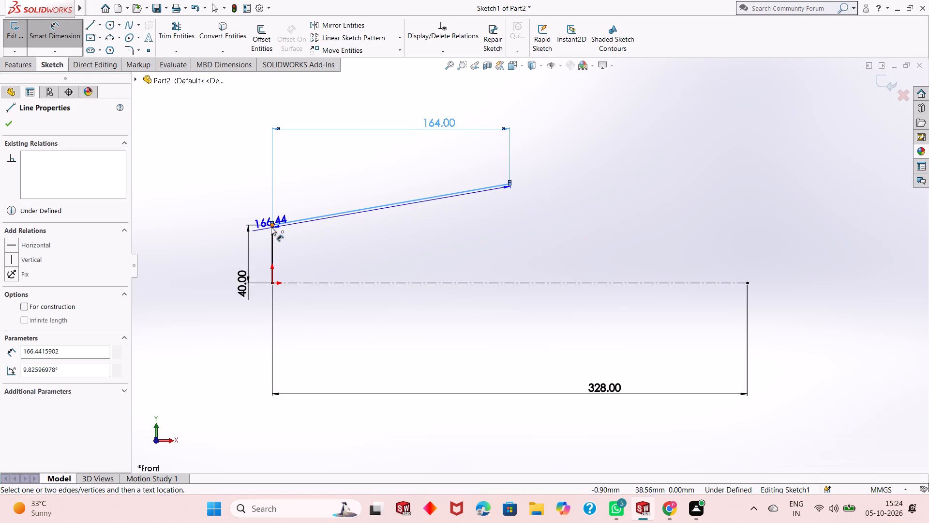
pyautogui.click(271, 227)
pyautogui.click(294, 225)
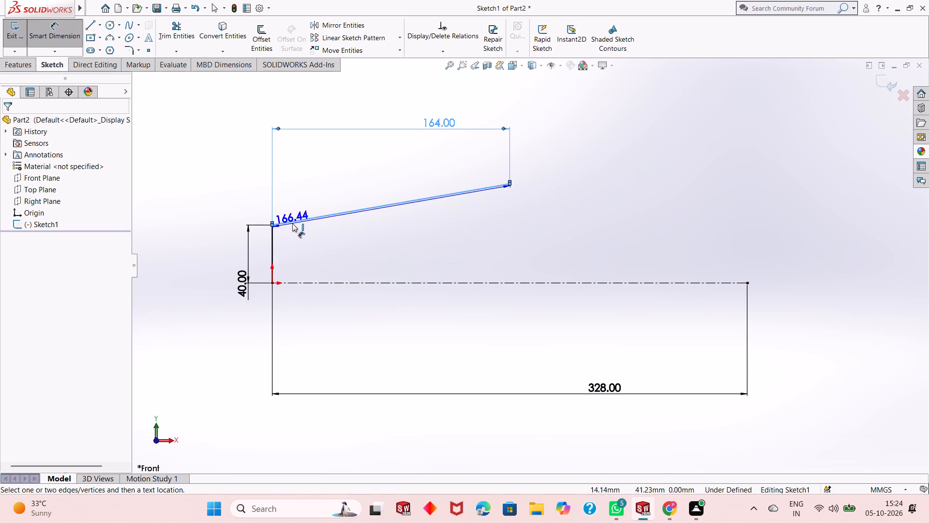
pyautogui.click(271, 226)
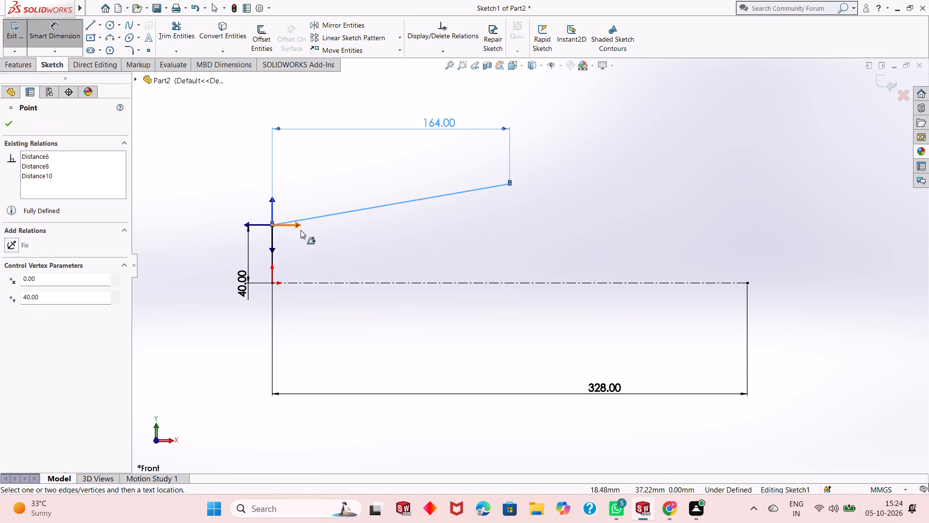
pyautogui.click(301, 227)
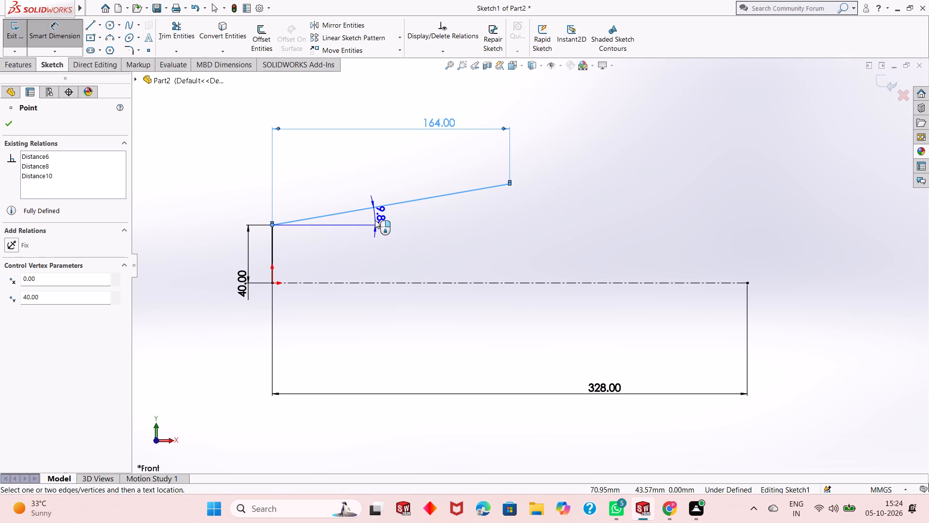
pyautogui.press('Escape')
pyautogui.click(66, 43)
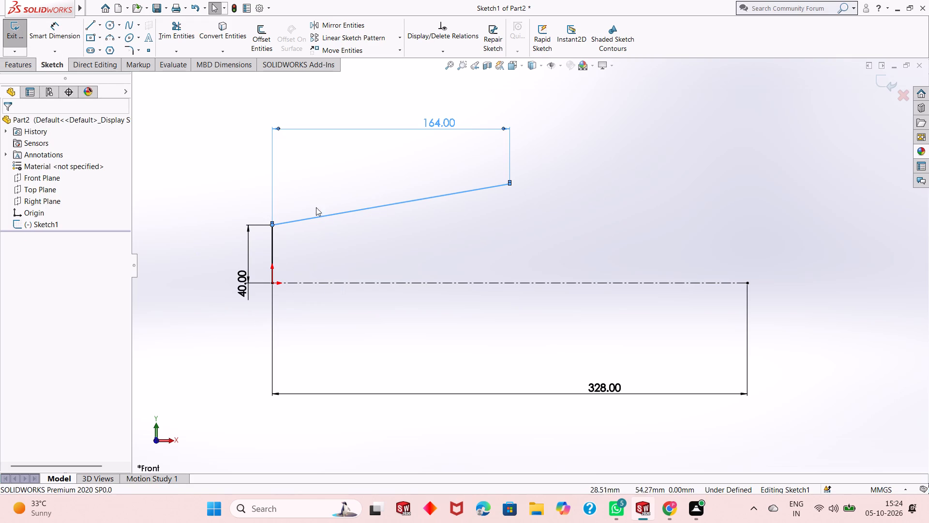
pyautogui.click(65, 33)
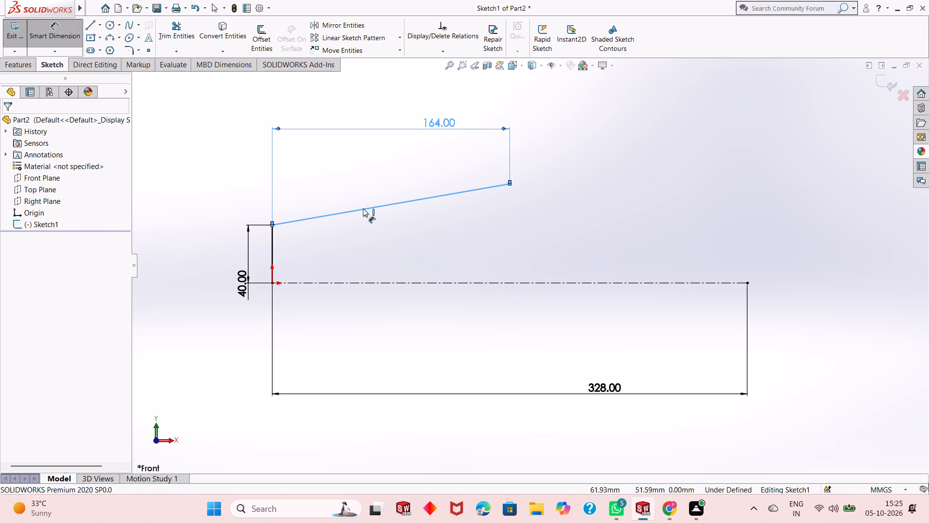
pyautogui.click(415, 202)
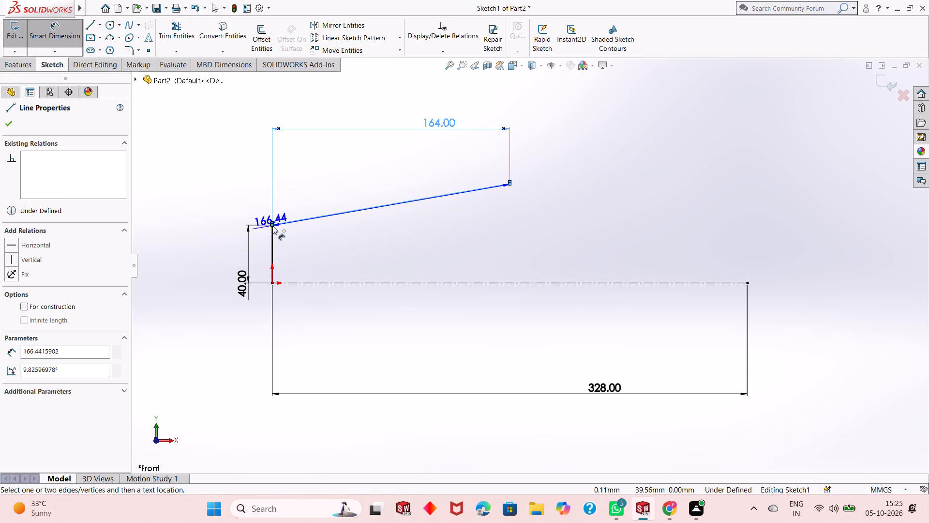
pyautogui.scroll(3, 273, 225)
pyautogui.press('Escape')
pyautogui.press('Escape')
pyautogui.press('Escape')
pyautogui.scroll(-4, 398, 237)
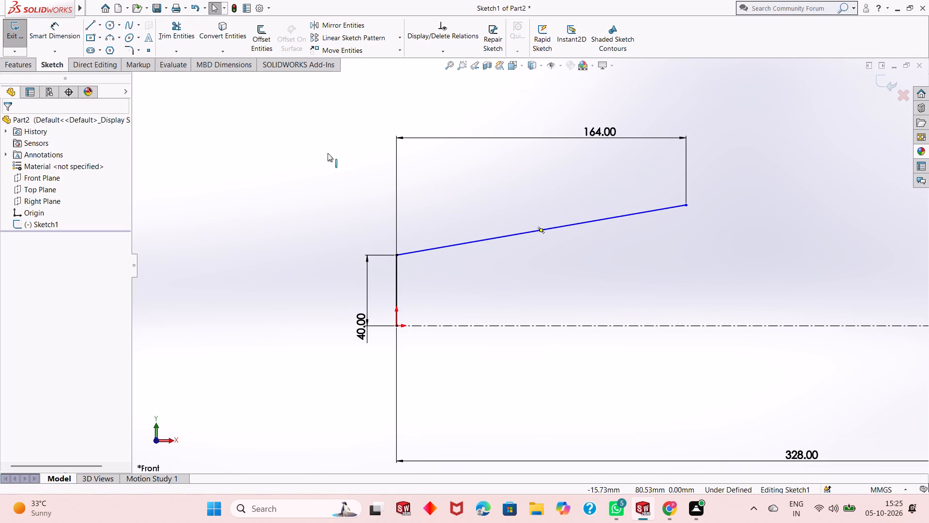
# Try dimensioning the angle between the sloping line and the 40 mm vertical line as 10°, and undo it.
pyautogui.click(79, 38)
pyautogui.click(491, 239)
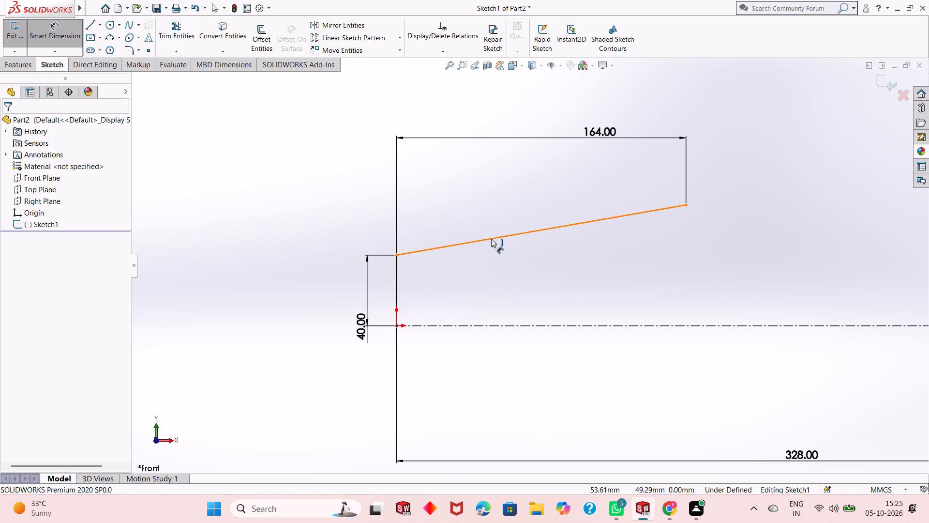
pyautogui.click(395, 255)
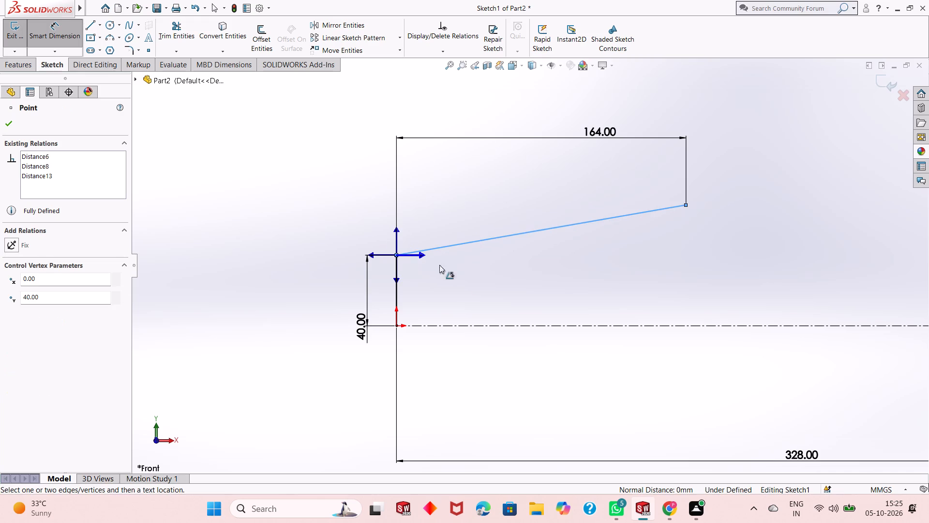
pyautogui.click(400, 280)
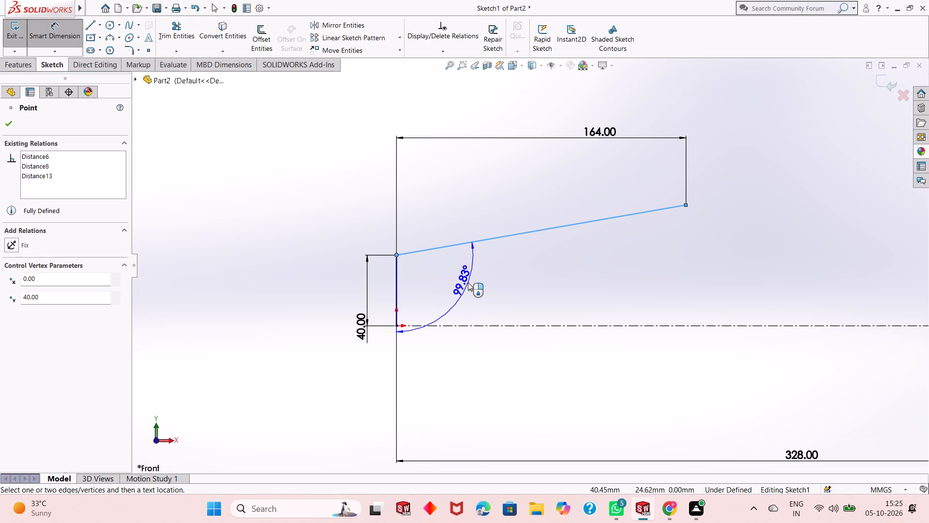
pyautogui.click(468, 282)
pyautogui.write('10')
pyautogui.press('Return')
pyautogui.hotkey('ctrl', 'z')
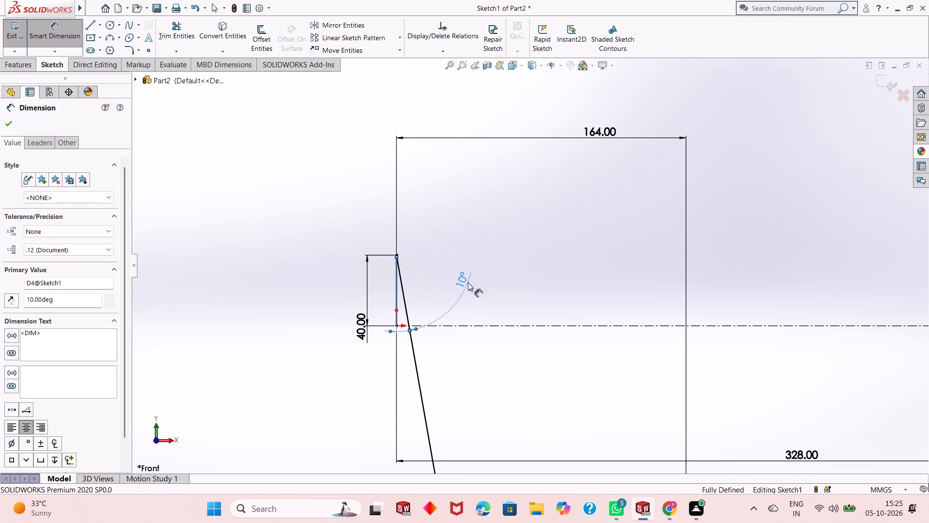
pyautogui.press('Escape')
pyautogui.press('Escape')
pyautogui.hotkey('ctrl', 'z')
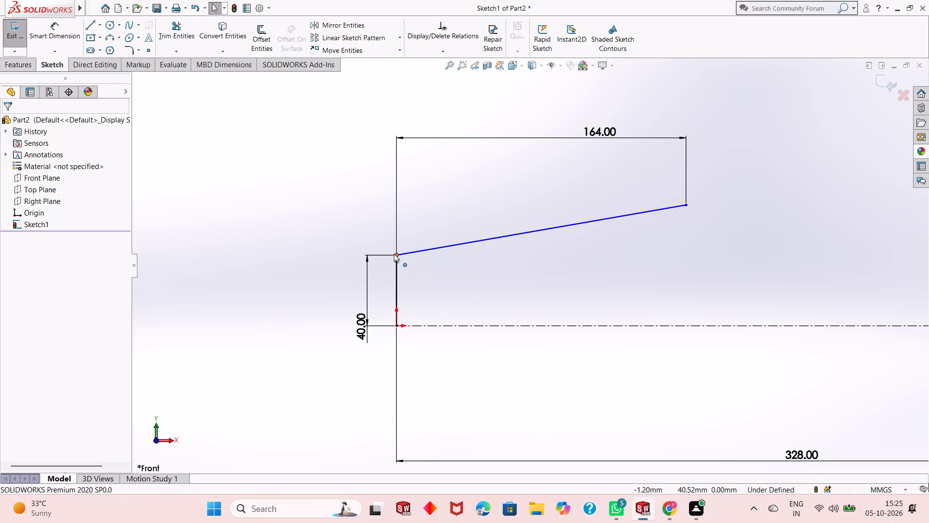
# Dimension the angle between the sloping line and the horizontal centerline as 10°.
pyautogui.click(64, 28)
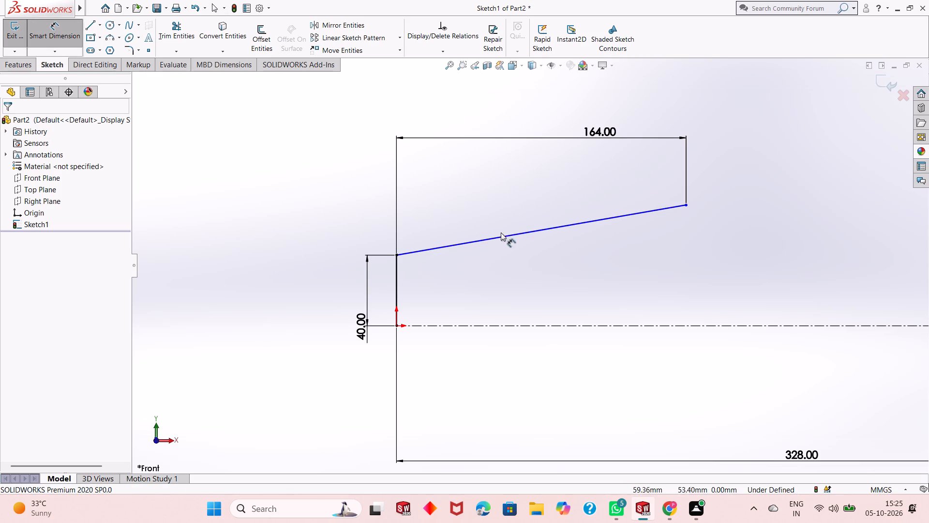
pyautogui.click(499, 235)
pyautogui.click(512, 326)
pyautogui.click(510, 289)
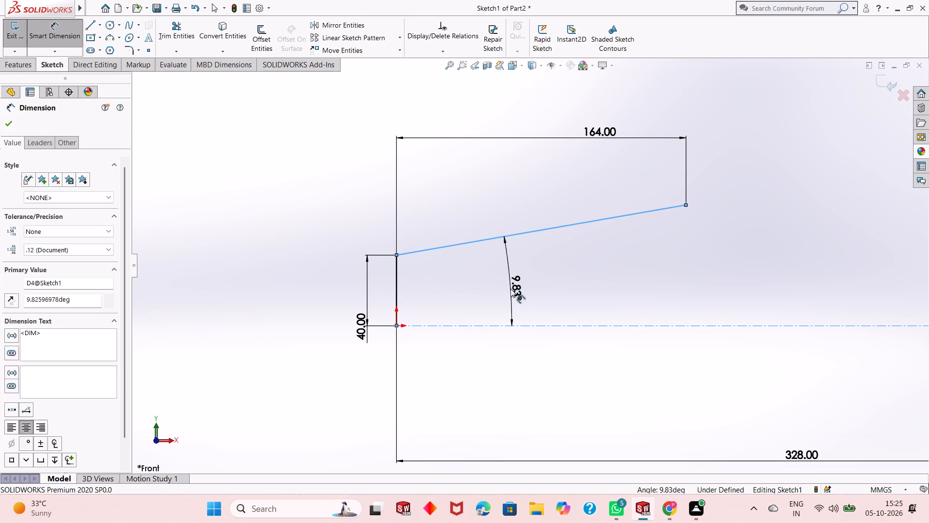
pyautogui.write('10')
pyautogui.press('Return')
pyautogui.scroll(2, 557, 330)
pyautogui.rightClick(396, 286)
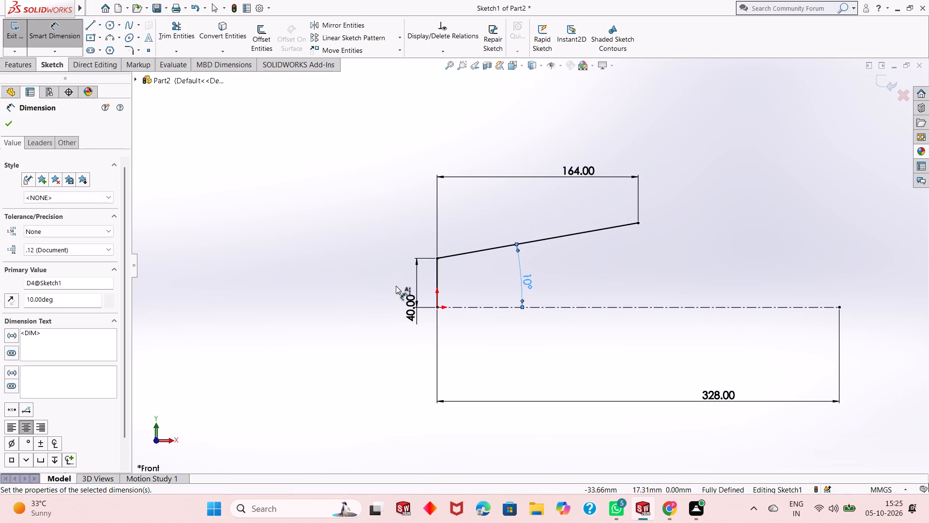
pyautogui.click(413, 315)
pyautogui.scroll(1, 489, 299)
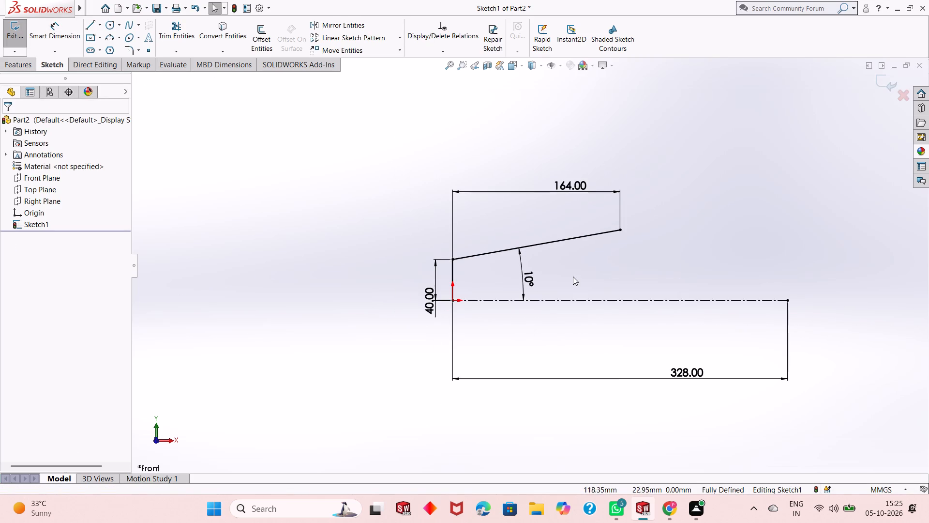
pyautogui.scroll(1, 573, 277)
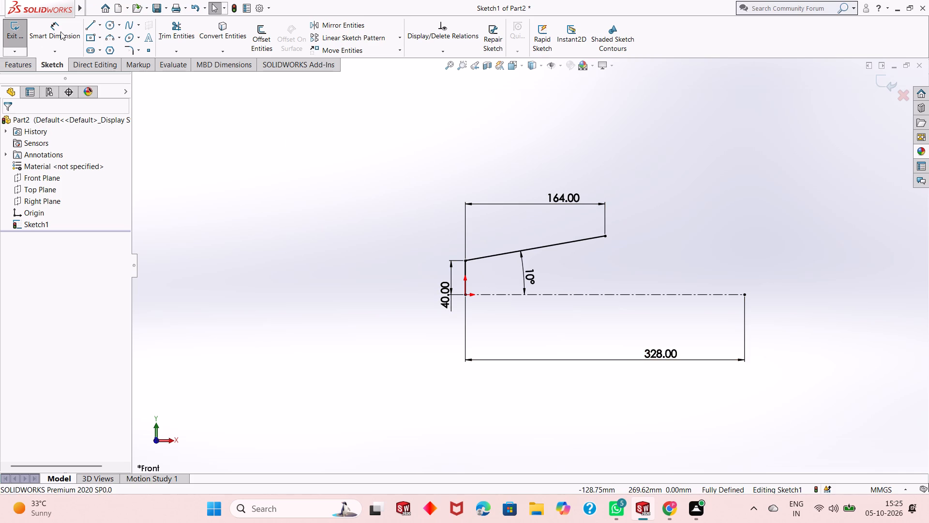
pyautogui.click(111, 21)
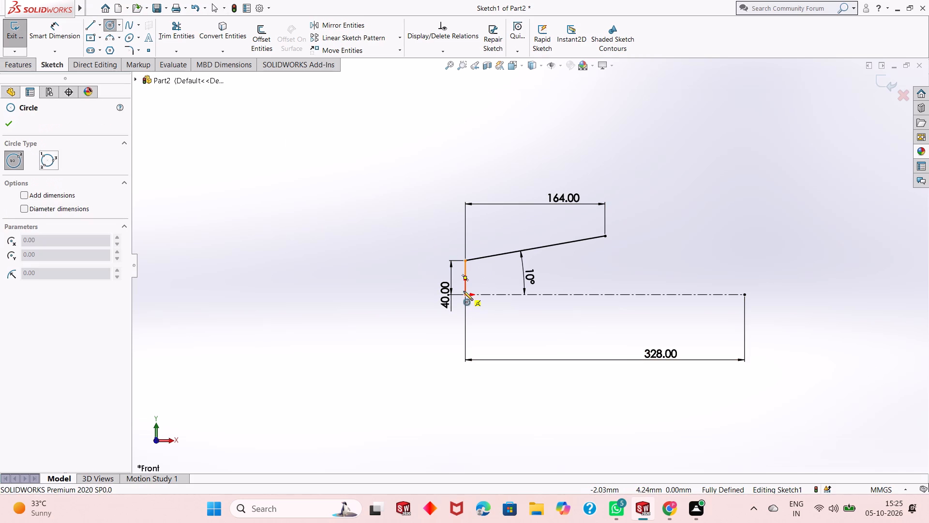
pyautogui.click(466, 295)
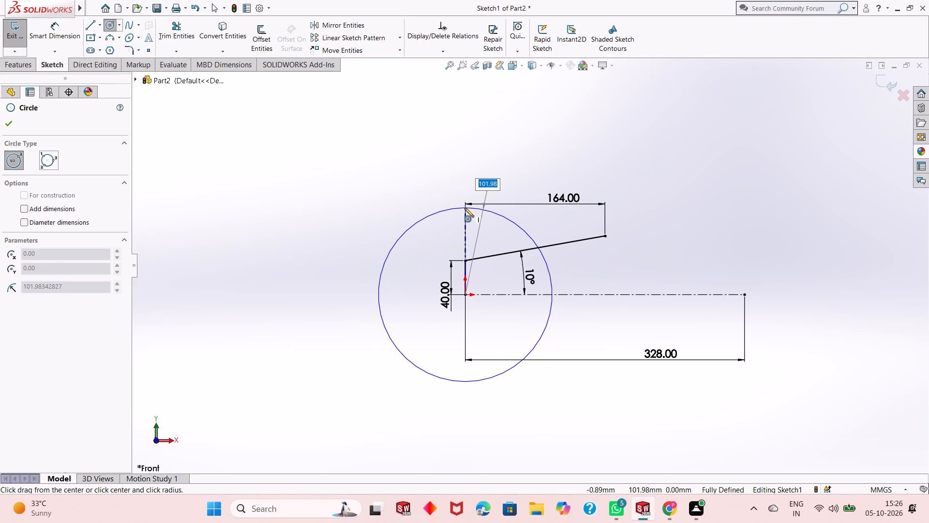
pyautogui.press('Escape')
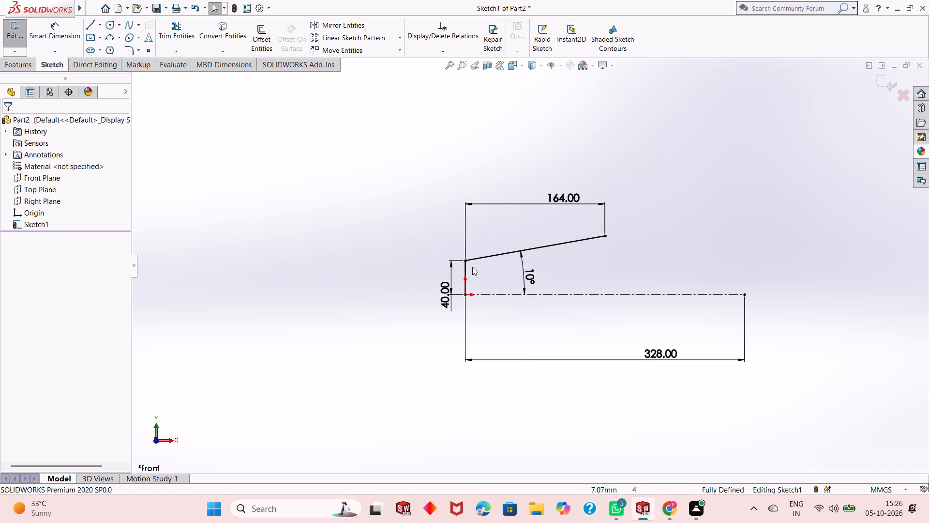
# Sketch a vertical line about 40 mm long upward from the centerline's far end, opposite the origin.
pyautogui.scroll(3, 466, 276)
pyautogui.scroll(-2, 599, 280)
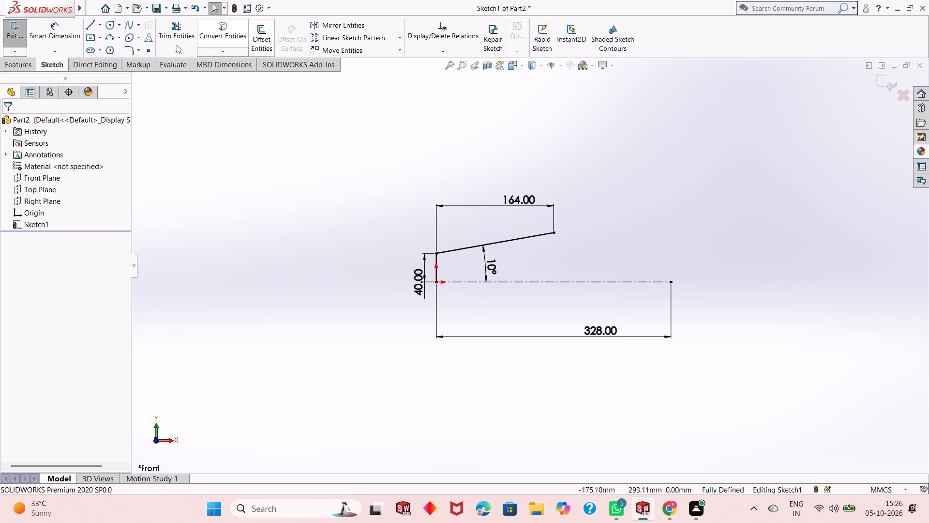
pyautogui.click(89, 30)
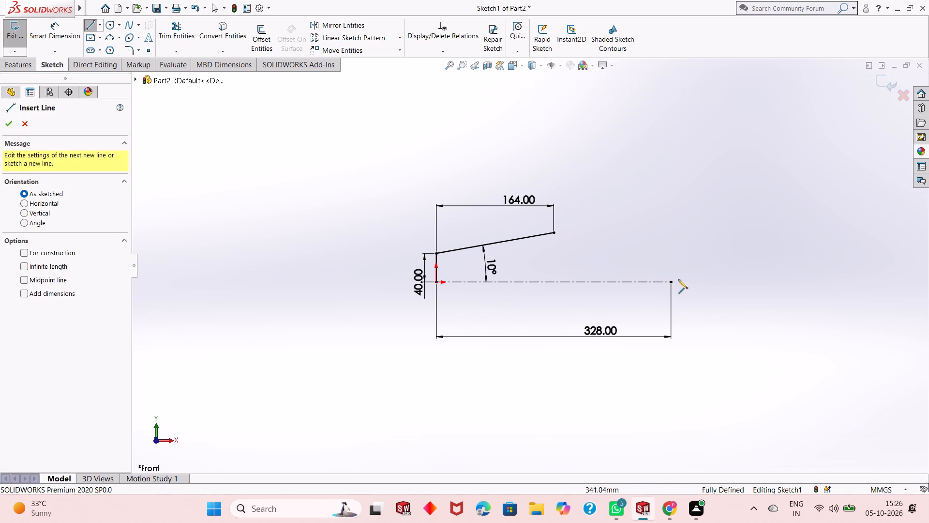
pyautogui.click(672, 282)
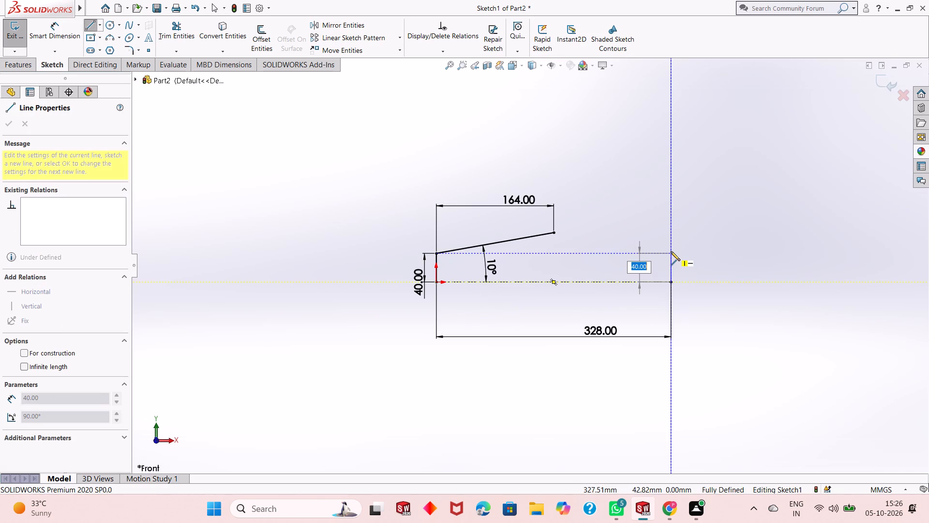
pyautogui.click(671, 251)
pyautogui.rightClick(671, 251)
pyautogui.click(686, 251)
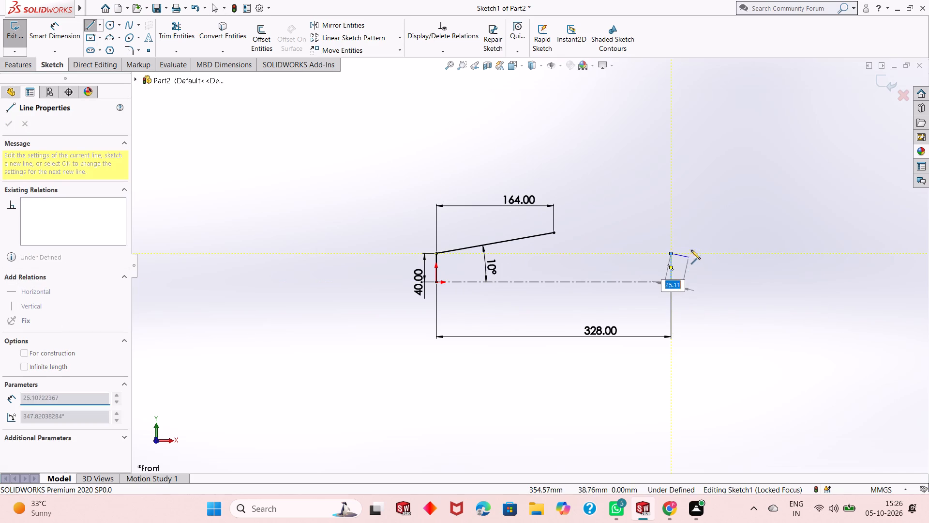
pyautogui.rightClick(691, 243)
pyautogui.click(706, 252)
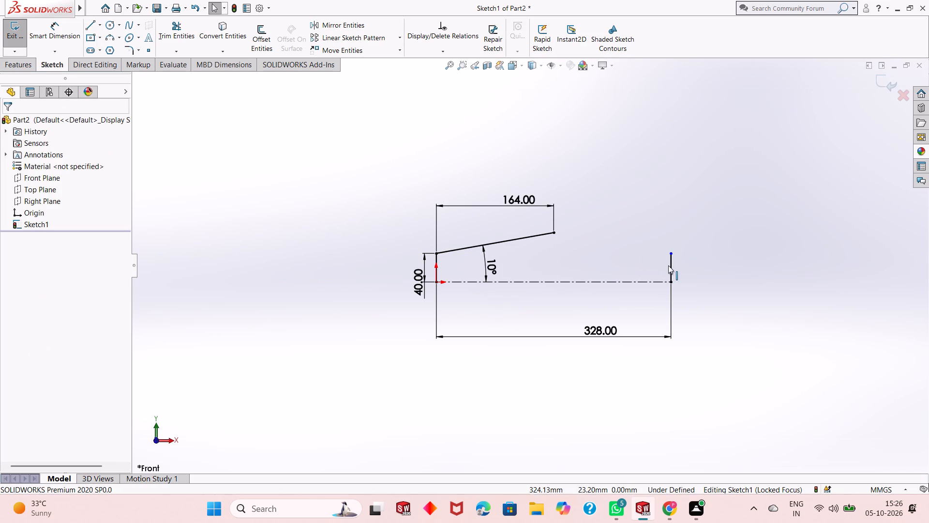
# Sketch a line about 166.5 mm long connecting the new vertical line's top to the sloping line's upper end.
pyautogui.click(88, 27)
pyautogui.click(672, 256)
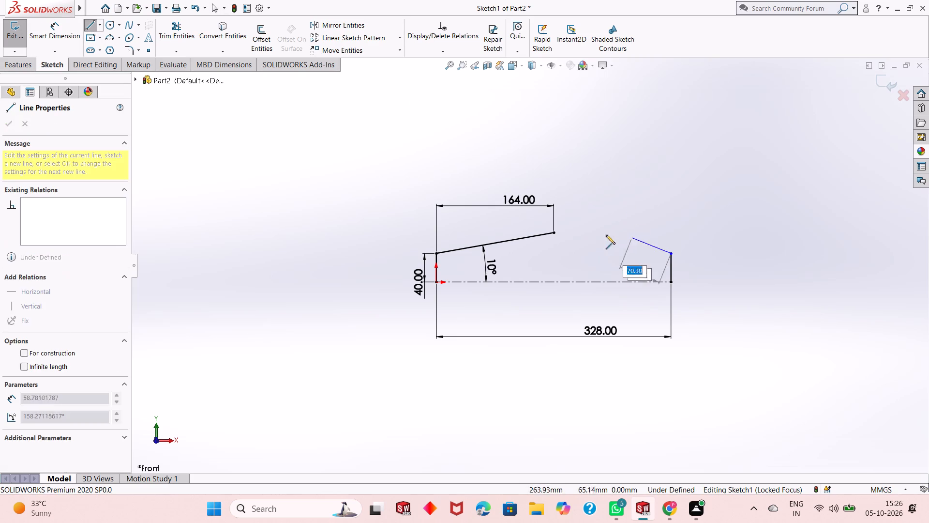
pyautogui.click(554, 232)
pyautogui.rightClick(591, 212)
pyautogui.click(590, 225)
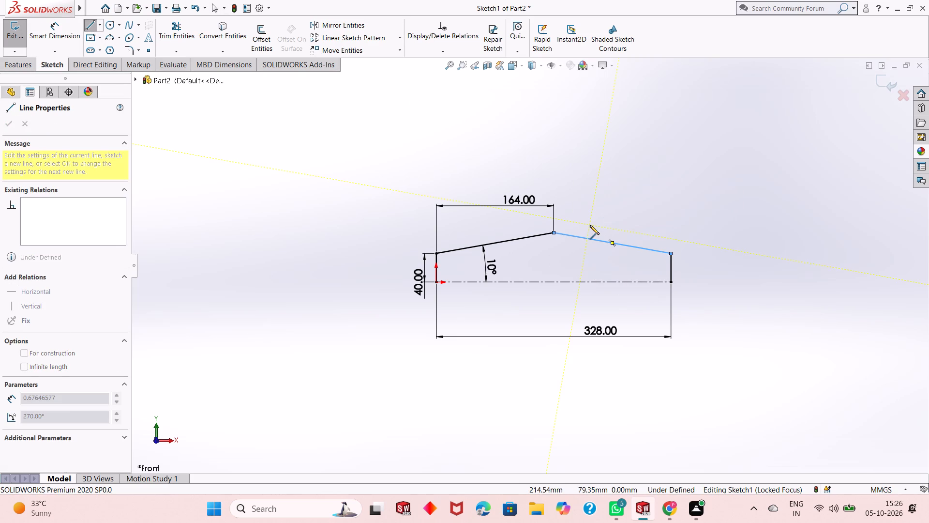
pyautogui.rightClick(600, 220)
pyautogui.click(616, 228)
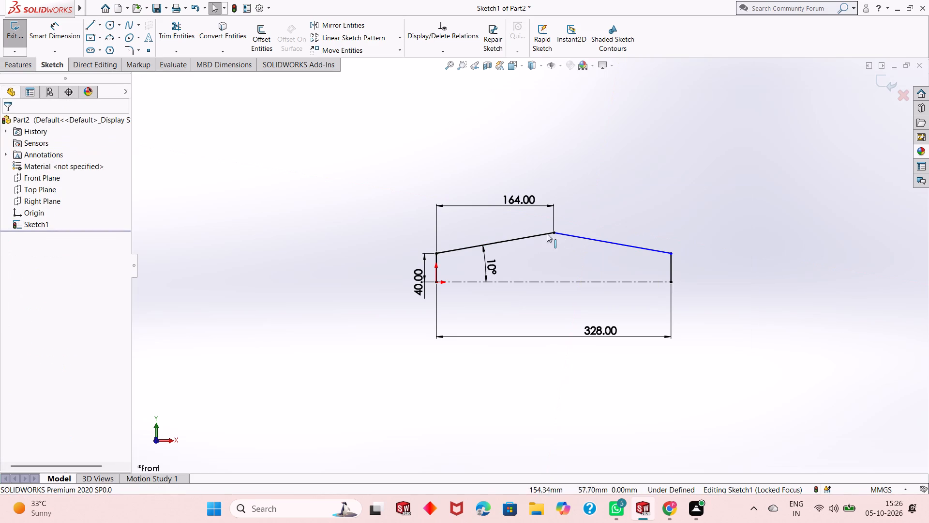
# Dimension the angle between the second sloping line and the centerline as 10°, placing the dimension between them.
pyautogui.click(52, 36)
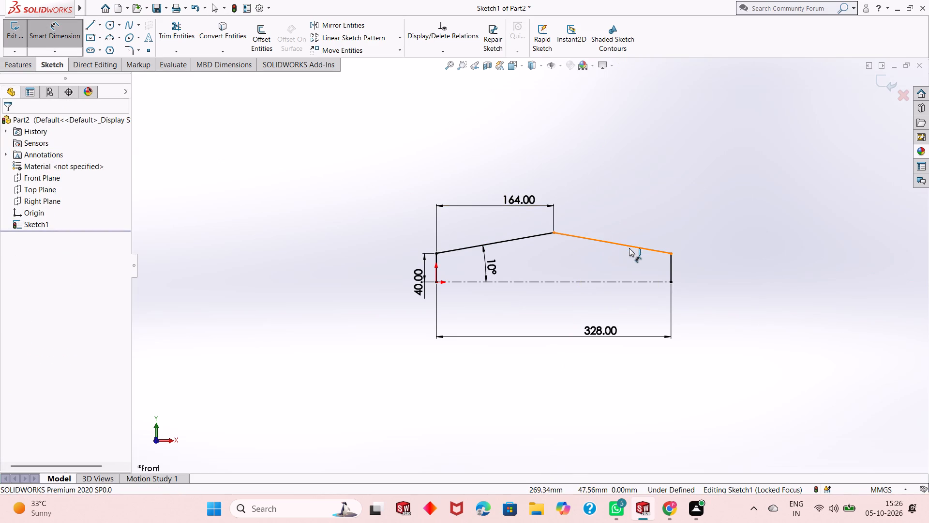
pyautogui.click(632, 243)
pyautogui.click(633, 284)
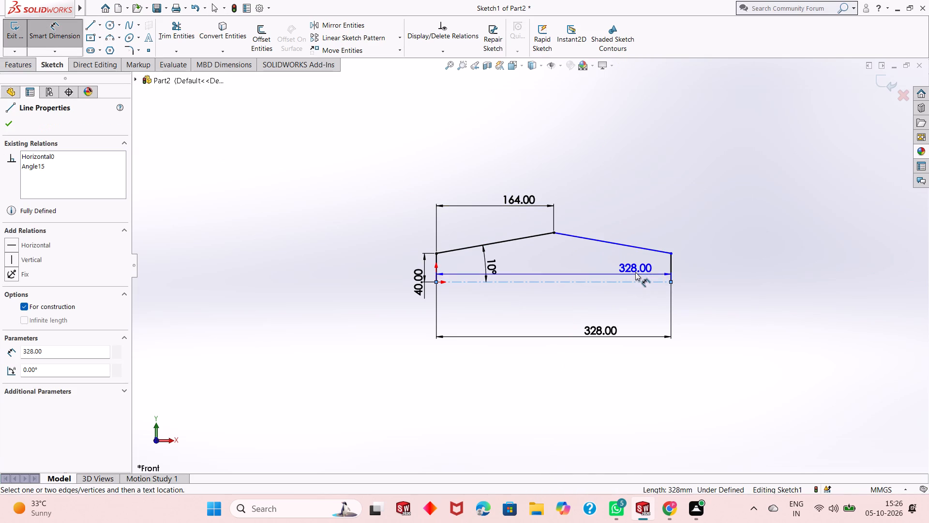
pyautogui.click(641, 248)
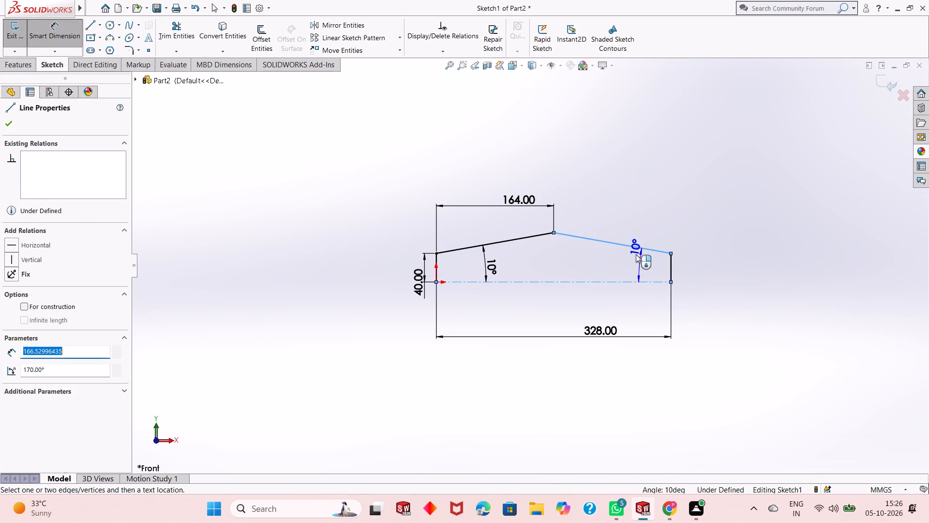
pyautogui.click(628, 262)
pyautogui.click(586, 248)
pyautogui.rightClick(725, 207)
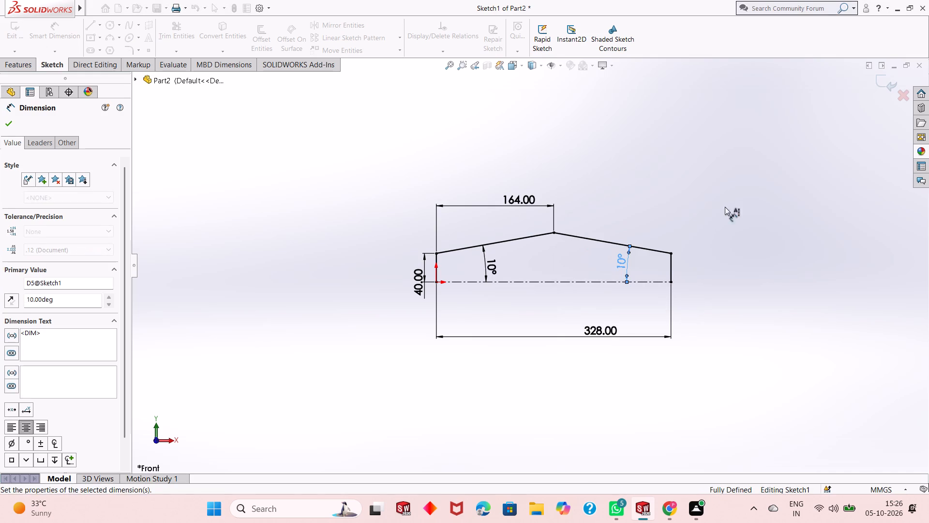
pyautogui.click(751, 238)
pyautogui.scroll(1, 577, 273)
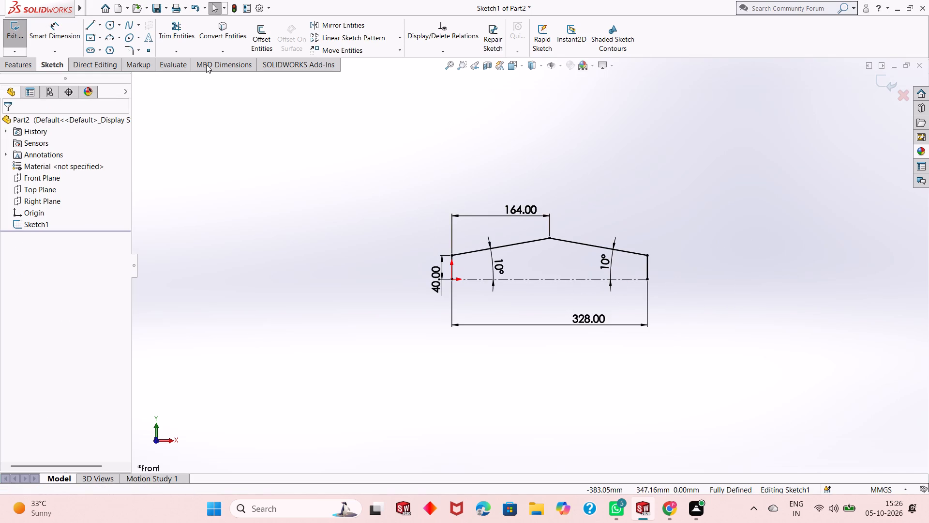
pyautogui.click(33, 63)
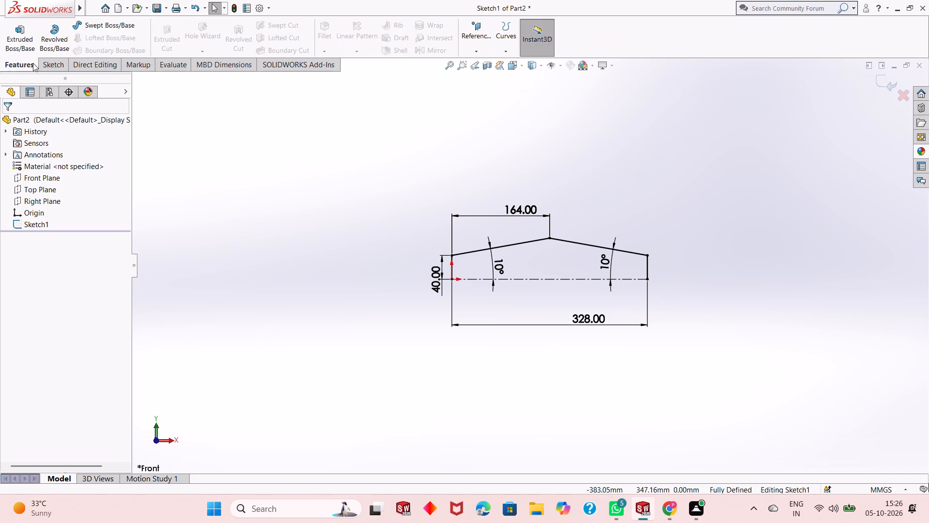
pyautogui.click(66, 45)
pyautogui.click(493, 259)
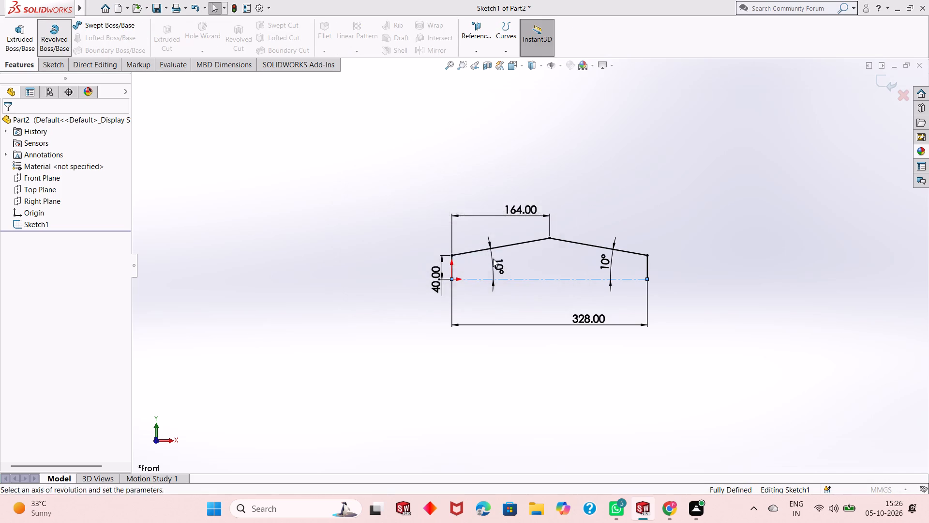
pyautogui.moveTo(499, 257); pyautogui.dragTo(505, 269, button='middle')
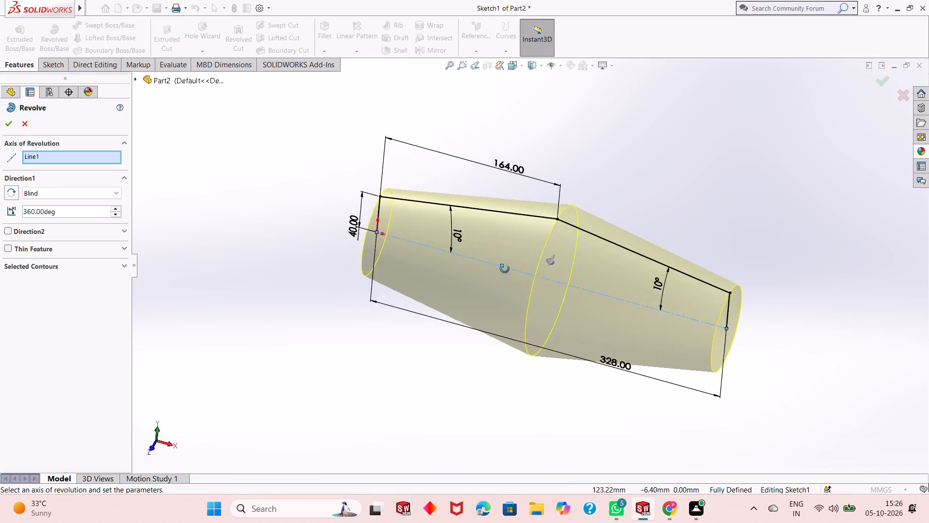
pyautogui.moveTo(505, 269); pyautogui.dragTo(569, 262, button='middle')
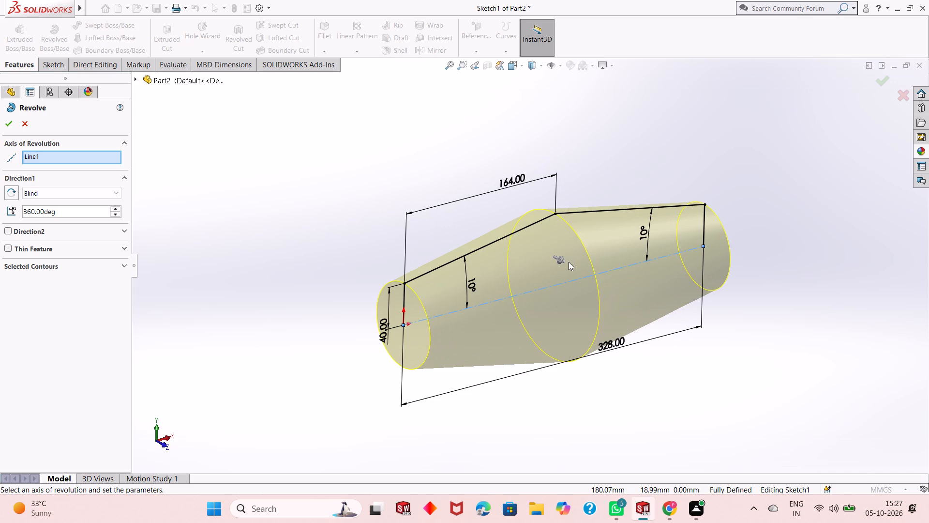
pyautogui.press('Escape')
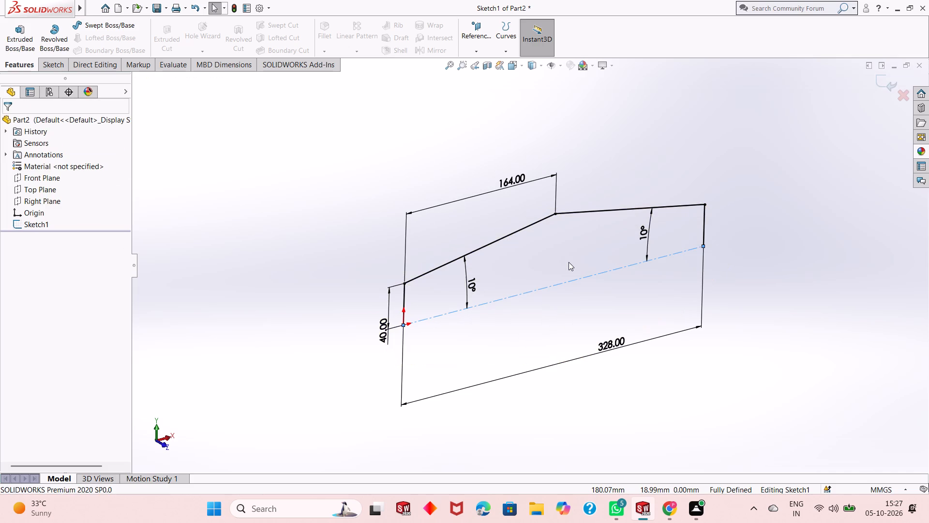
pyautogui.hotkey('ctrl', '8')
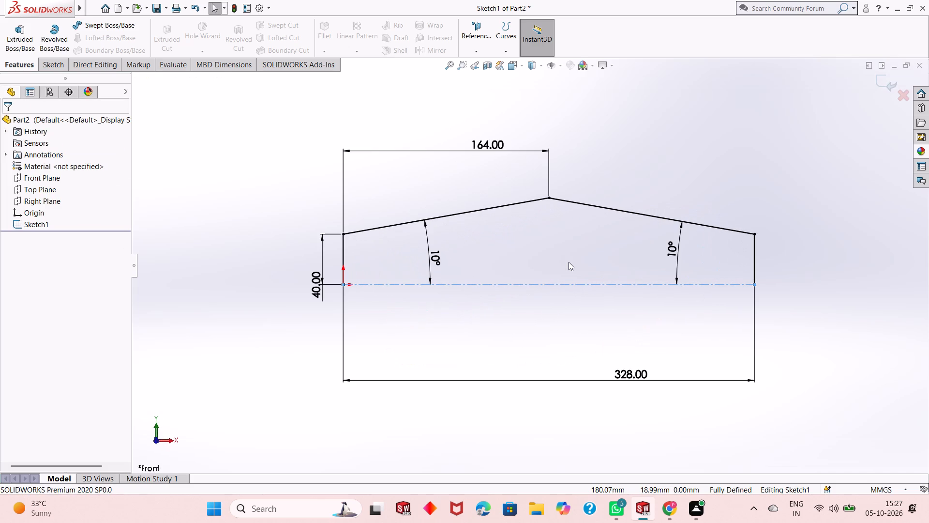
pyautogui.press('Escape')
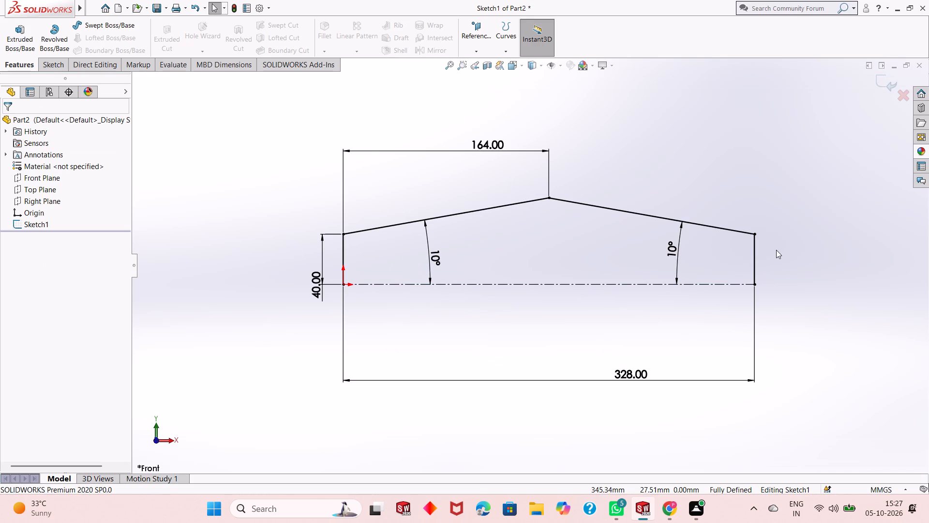
# Undo the second 10° angle dimension, the second sloping line and the vertical line at the centerline's far end.
pyautogui.hotkey('ctrl', 'z')
pyautogui.hotkey('ctrl', 'z')
pyautogui.hotkey('ctrl', 'z')
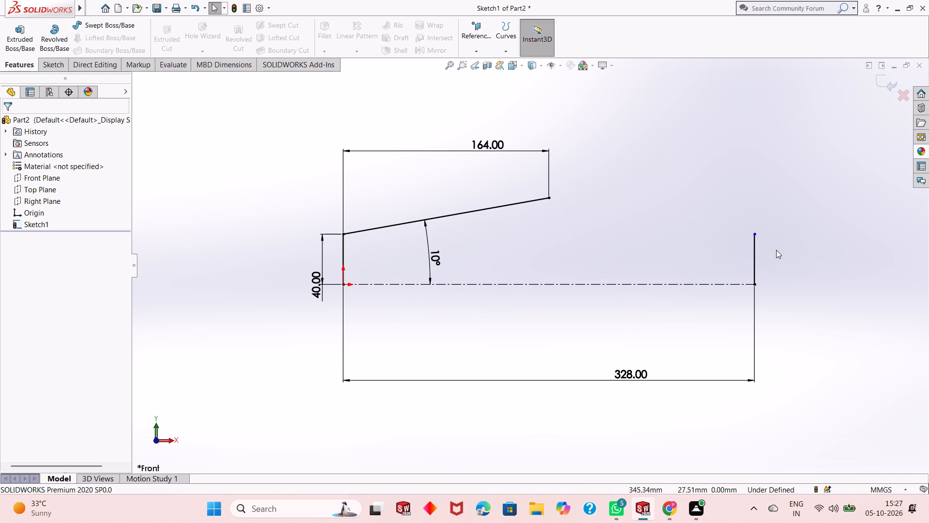
pyautogui.hotkey('ctrl', 'z')
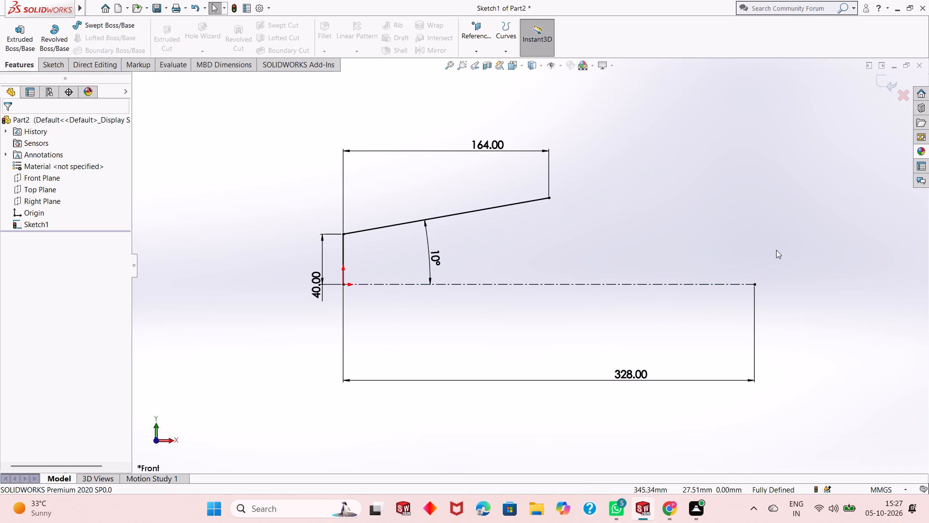
# Sketch a vertical line 60 mm long upward from the centerline's far end, opposite the origin.
pyautogui.click(63, 68)
pyautogui.click(91, 22)
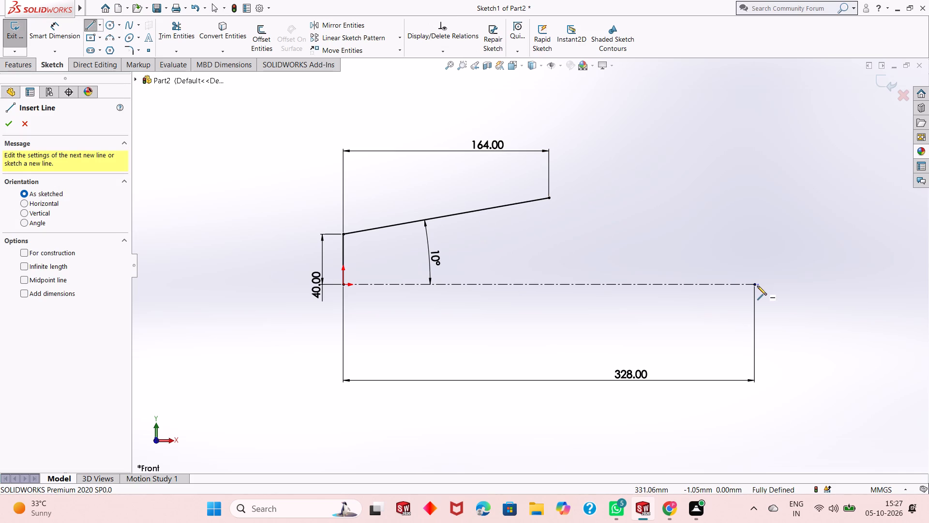
pyautogui.click(757, 286)
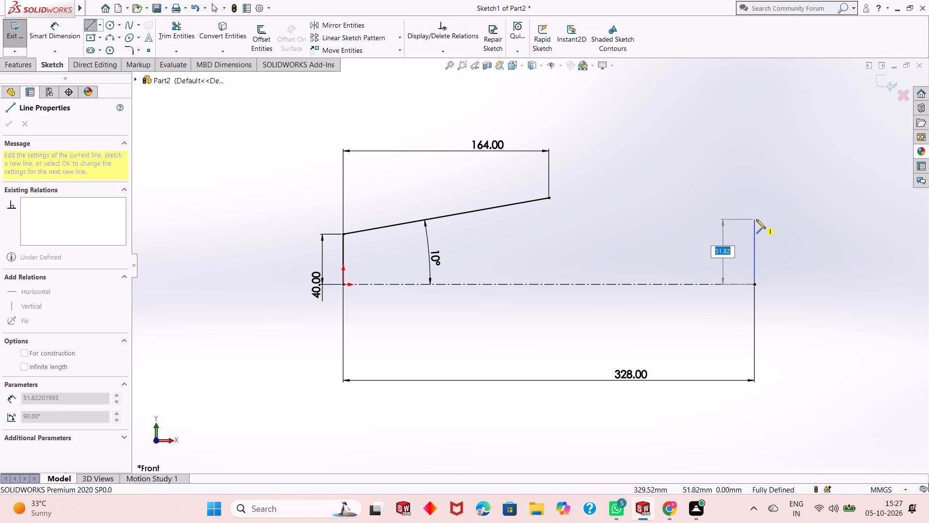
pyautogui.press('6')
pyautogui.press('0')
pyautogui.press('Return')
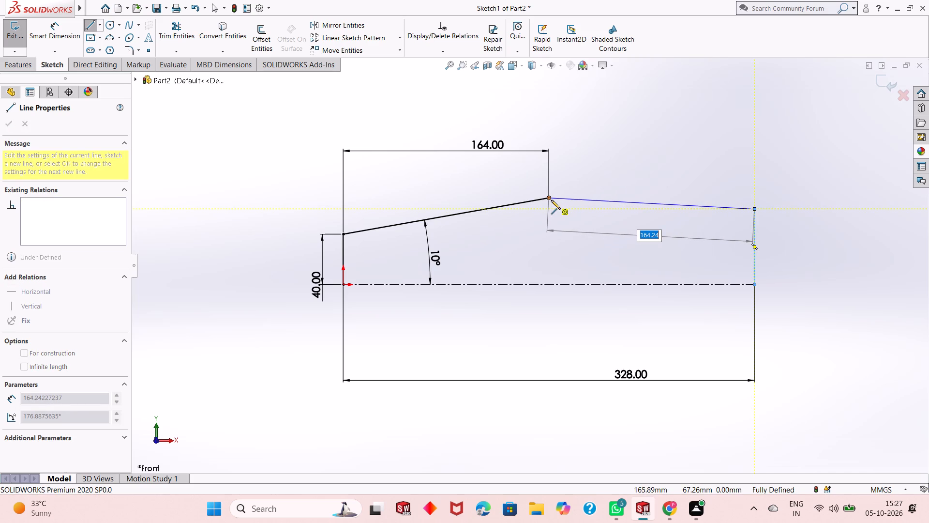
pyautogui.press('Escape')
pyautogui.press('Escape')
pyautogui.press('Escape')
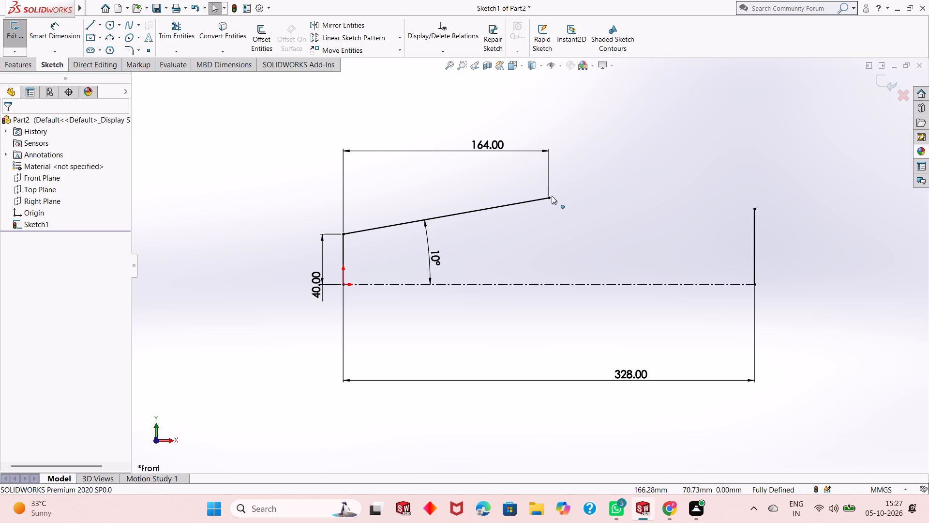
pyautogui.click(19, 18)
pyautogui.press('Escape')
# Dimension the far-end vertical line's length as 55 mm, placing the dimension outside the profile.
pyautogui.click(57, 33)
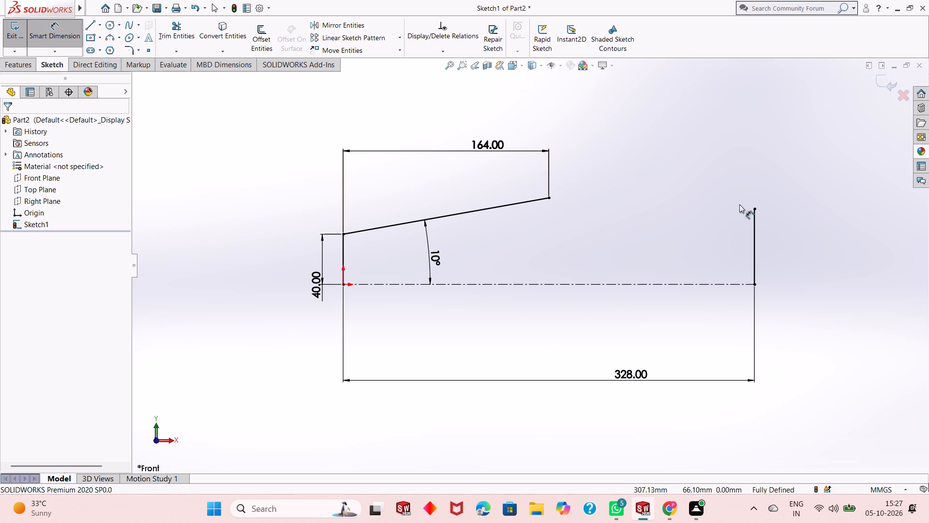
pyautogui.click(752, 258)
pyautogui.click(799, 267)
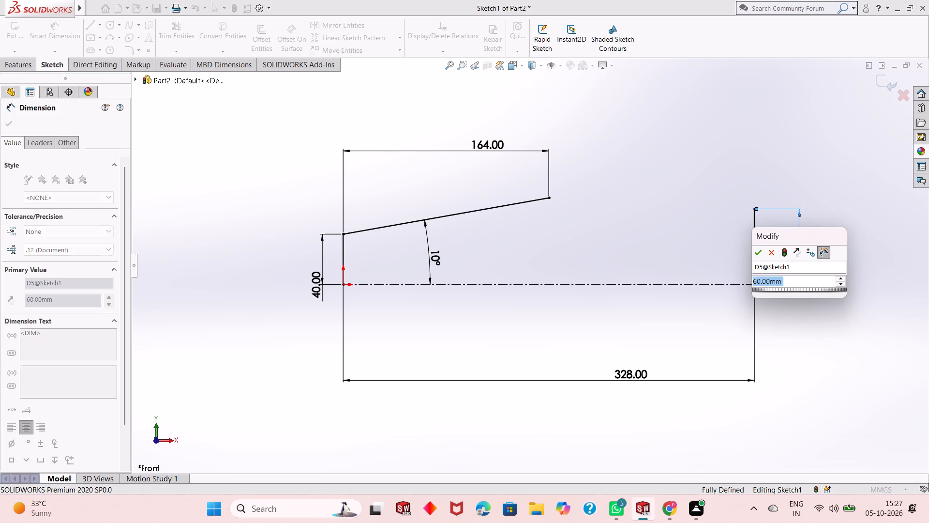
pyautogui.write('55')
pyautogui.press('Return')
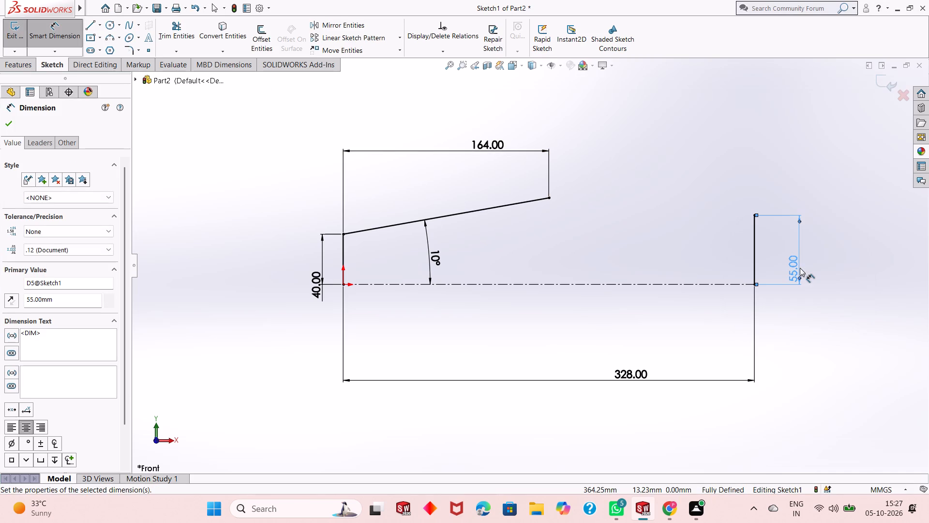
# Set the far-end vertical line's length dimension to 50 mm.
pyautogui.tripleClick(800, 268)
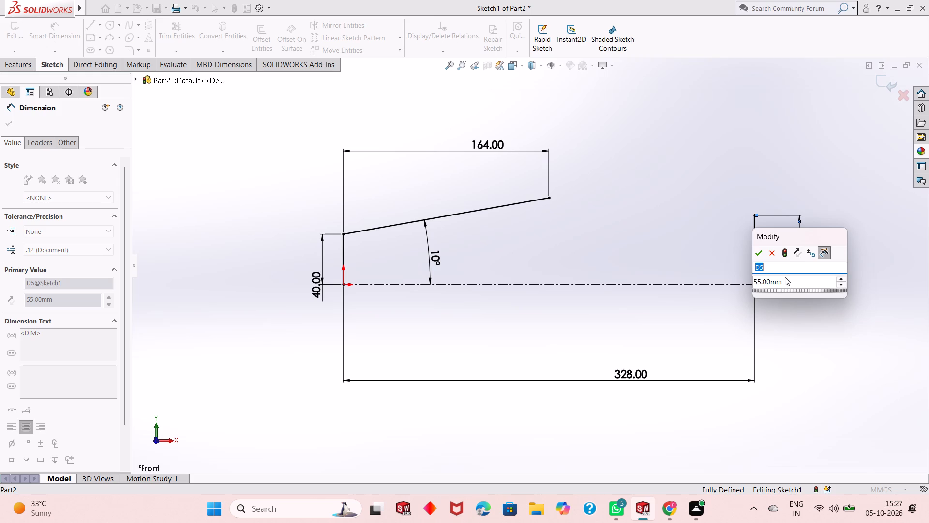
pyautogui.doubleClick(785, 277)
pyautogui.write('50')
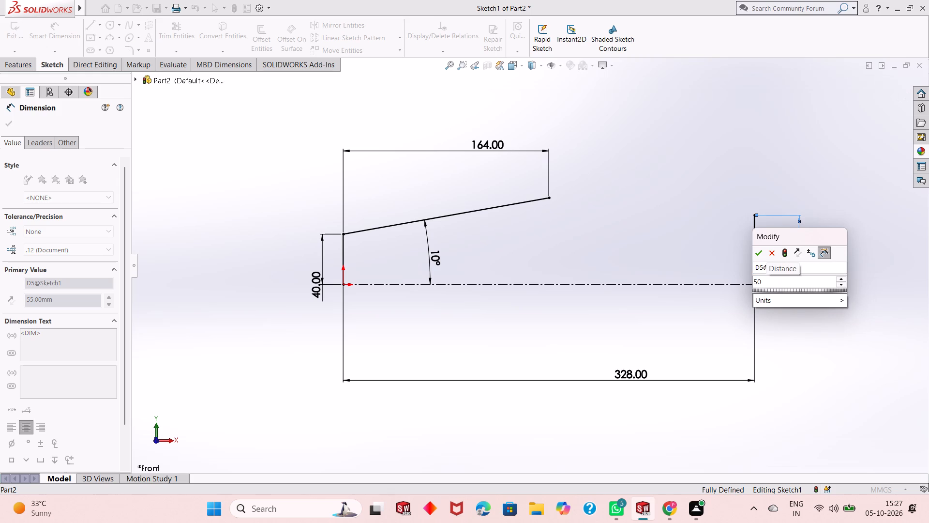
pyautogui.press('Return')
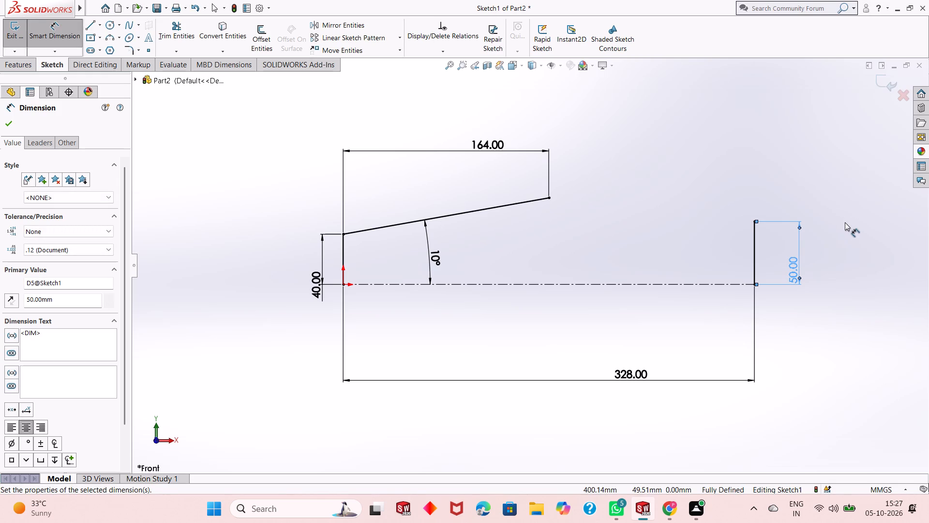
pyautogui.press('Escape')
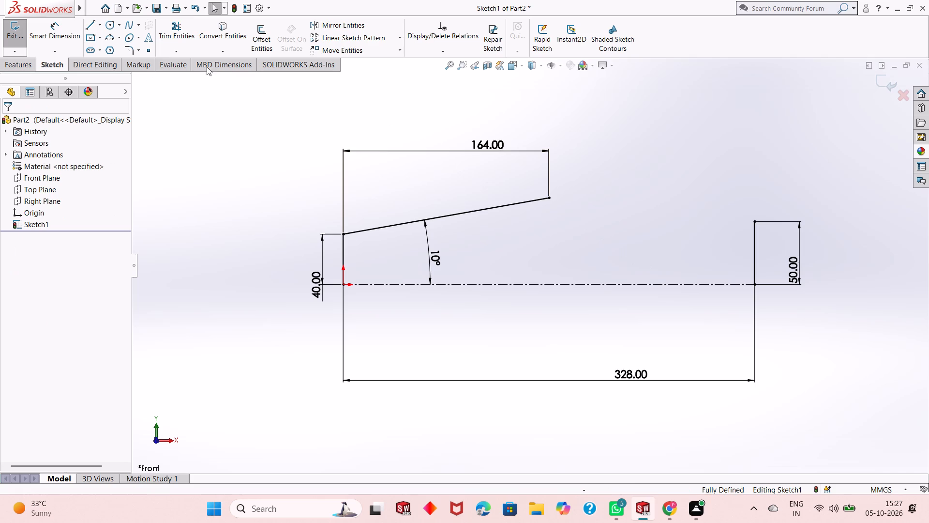
# Sketch a line about 165 mm long from the far-end vertical line's top to the sloping line's upper end.
pyautogui.click(88, 28)
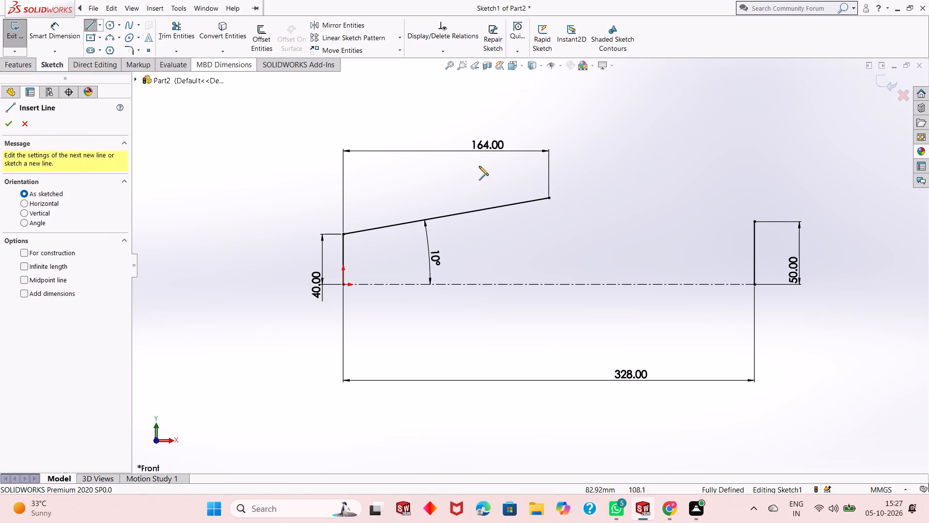
pyautogui.click(757, 221)
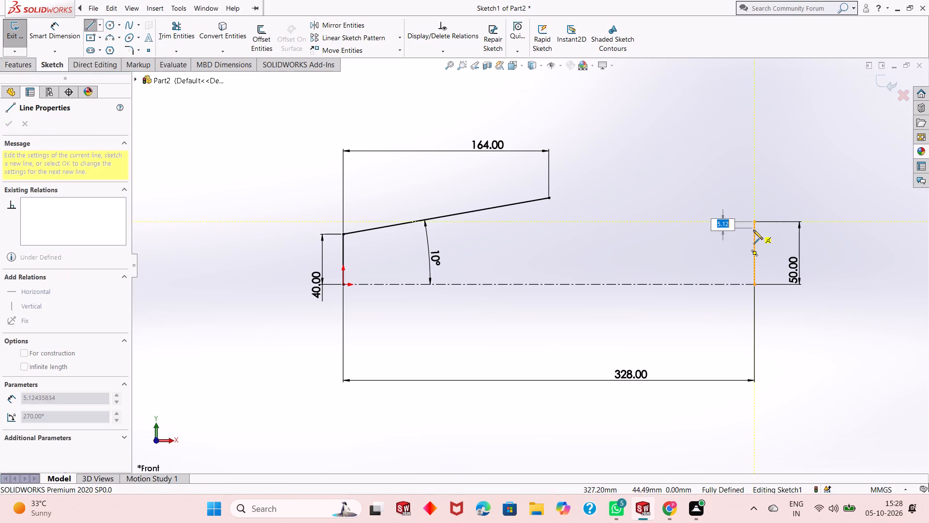
pyautogui.click(549, 198)
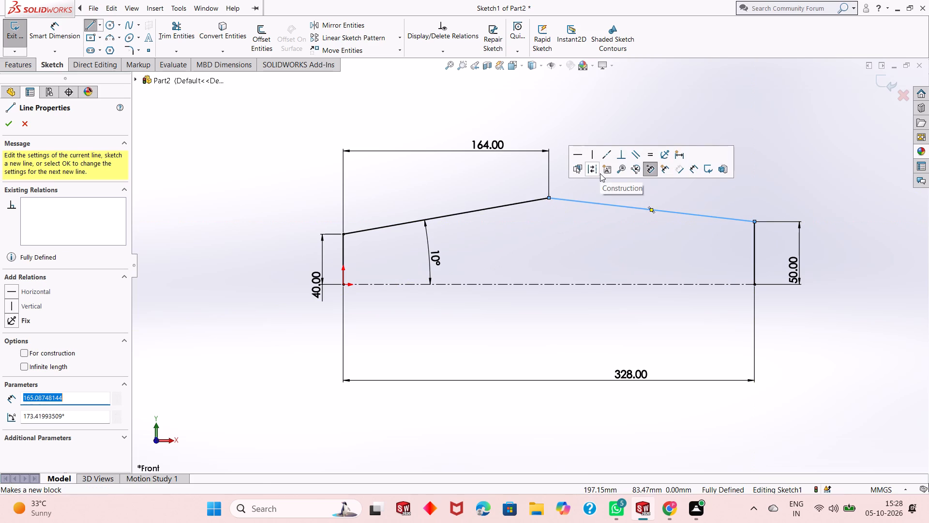
pyautogui.press('Escape')
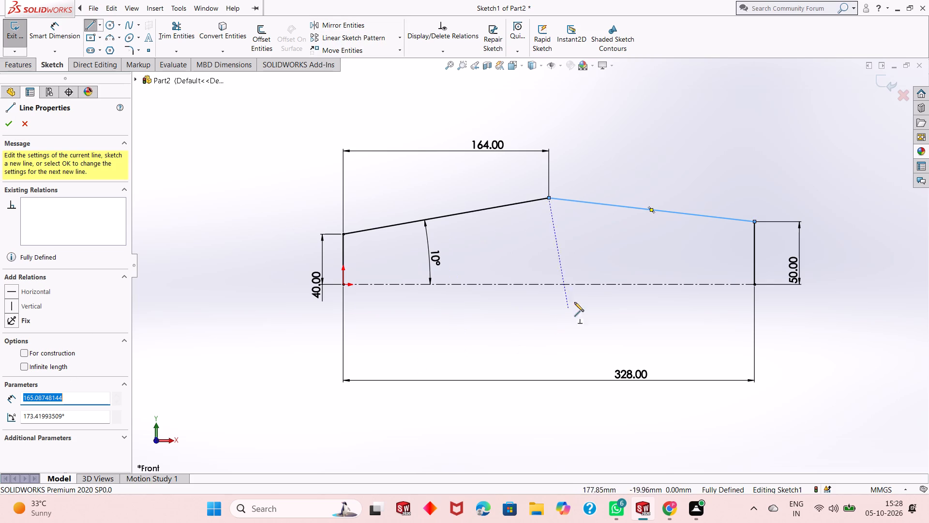
pyautogui.click(5, 123)
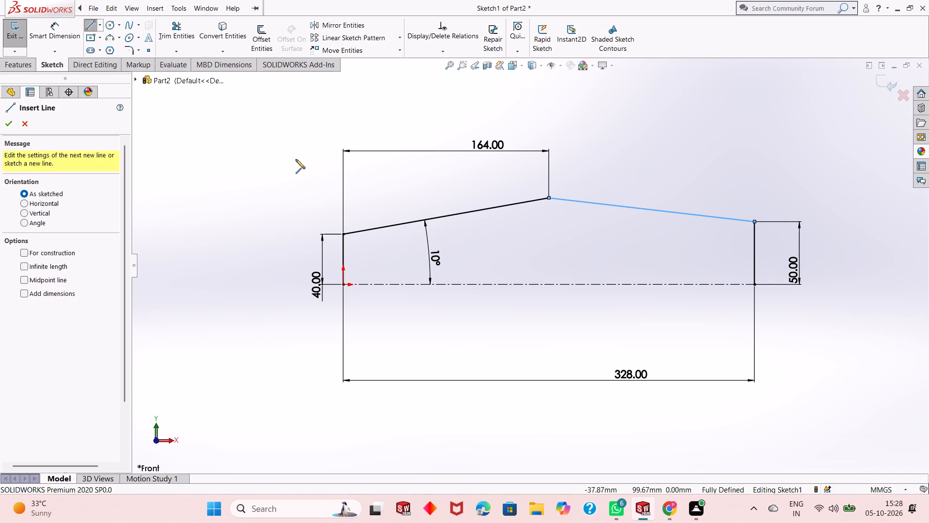
pyautogui.click(7, 125)
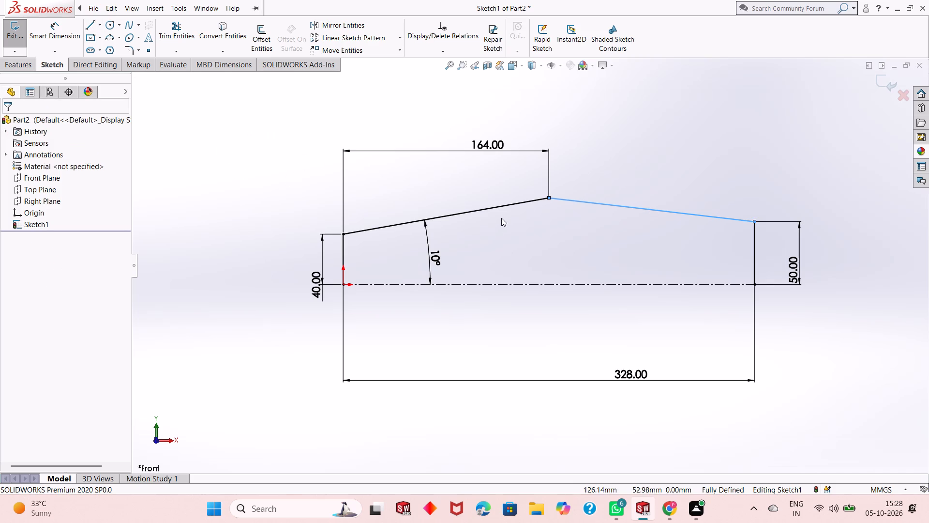
pyautogui.press('Escape')
pyautogui.press('Escape')
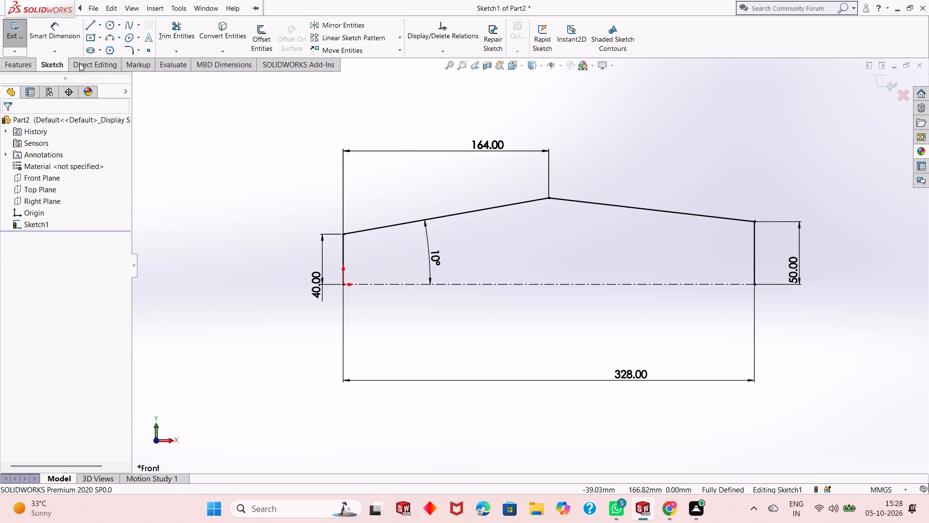
# Preview a 360° revolve of the profile about the centerline, accepting automatic sketch closure, and leave the revolve without creating it.
pyautogui.click(20, 67)
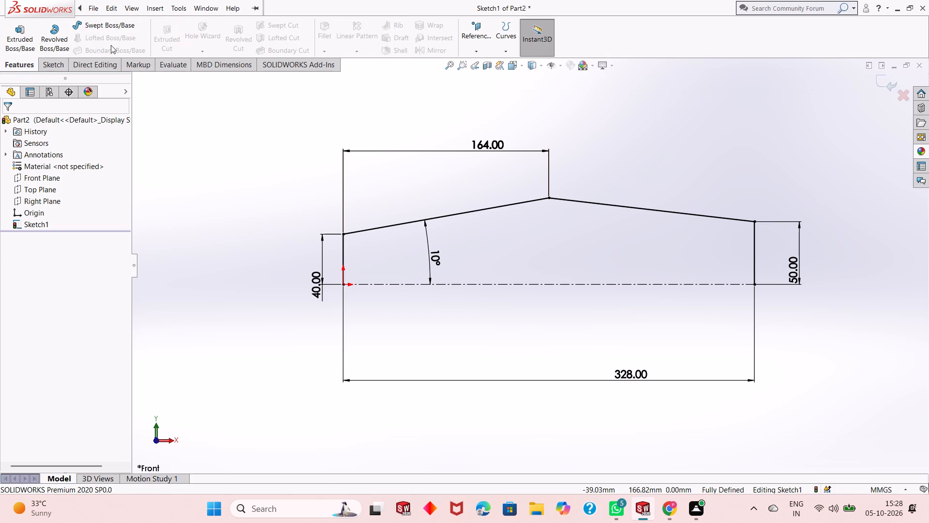
pyautogui.click(62, 40)
pyautogui.click(482, 256)
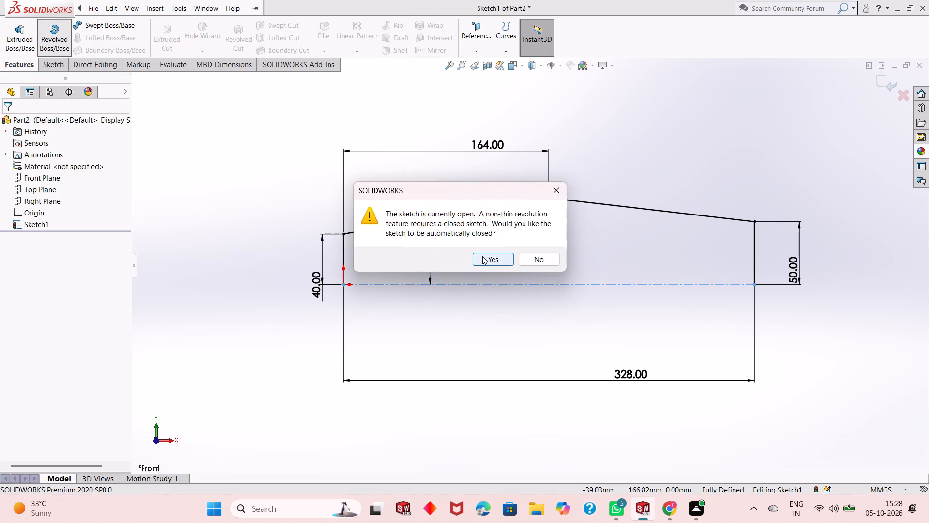
pyautogui.moveTo(459, 318); pyautogui.dragTo(487, 234, button='middle')
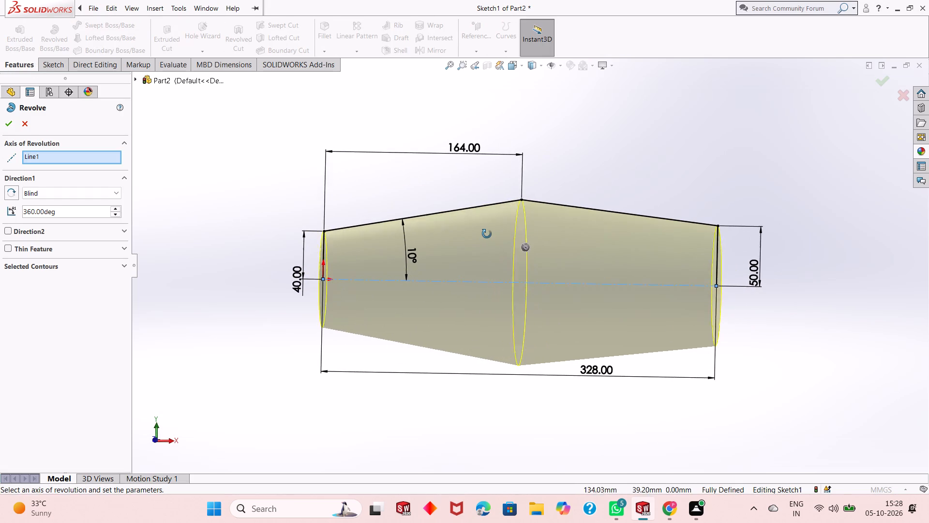
pyautogui.moveTo(487, 234); pyautogui.dragTo(489, 233, button='middle')
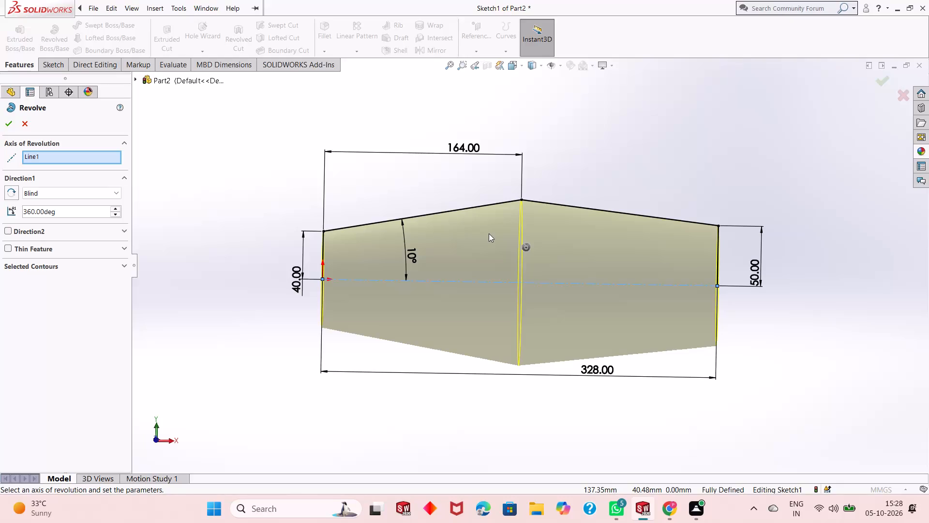
pyautogui.press('Escape')
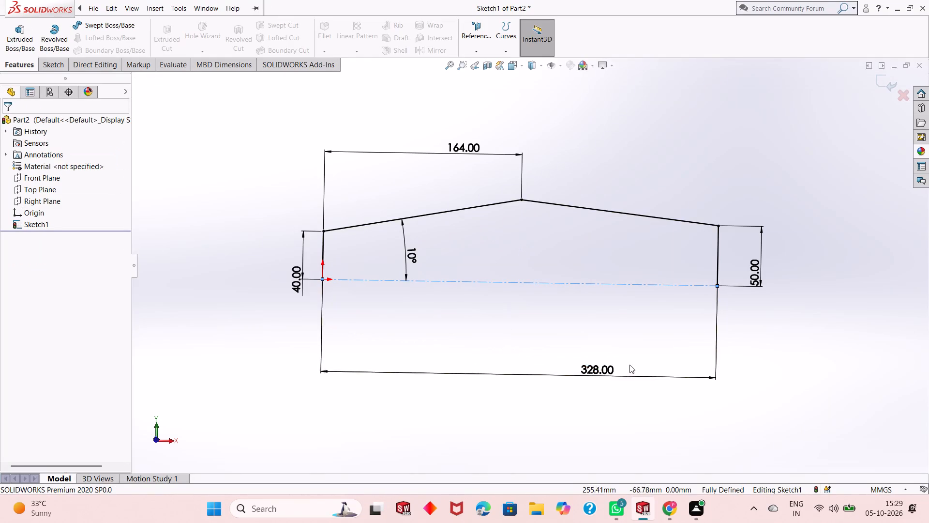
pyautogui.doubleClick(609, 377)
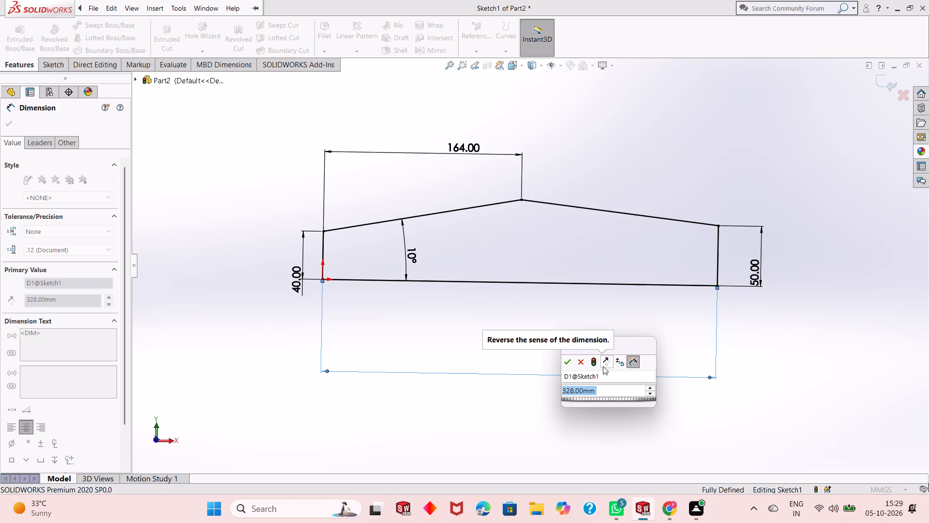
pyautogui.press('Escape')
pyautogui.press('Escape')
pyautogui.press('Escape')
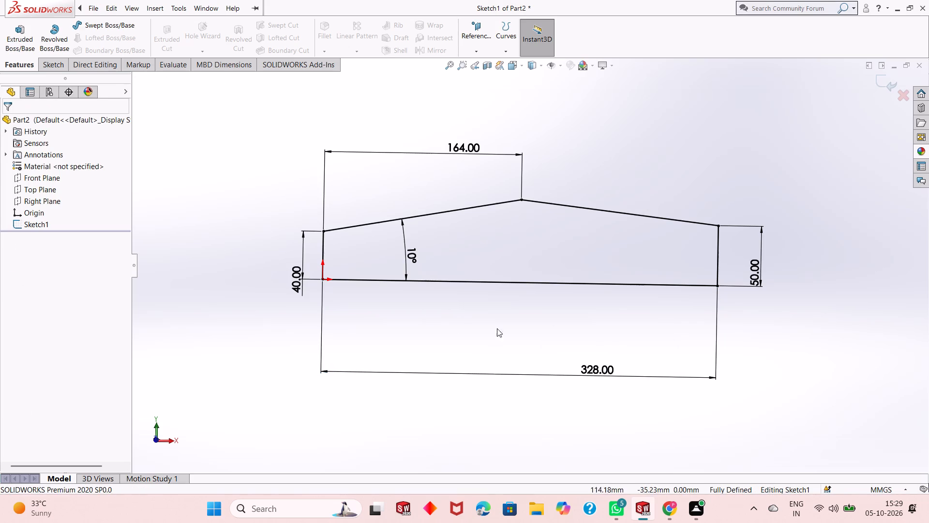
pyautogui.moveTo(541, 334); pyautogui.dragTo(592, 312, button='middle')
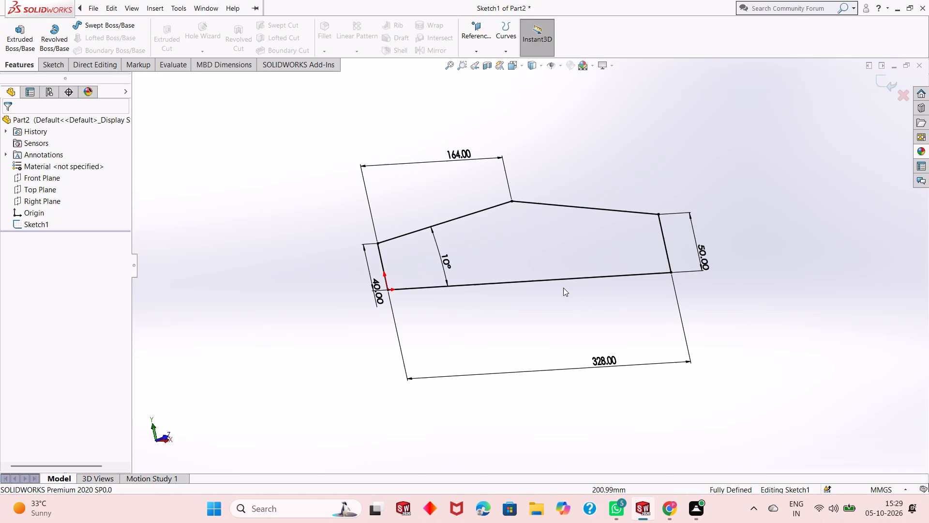
# Examine the closed profile sketch and its dimensions from several angles and zoom levels.
pyautogui.moveTo(530, 255); pyautogui.dragTo(524, 260, button='middle')
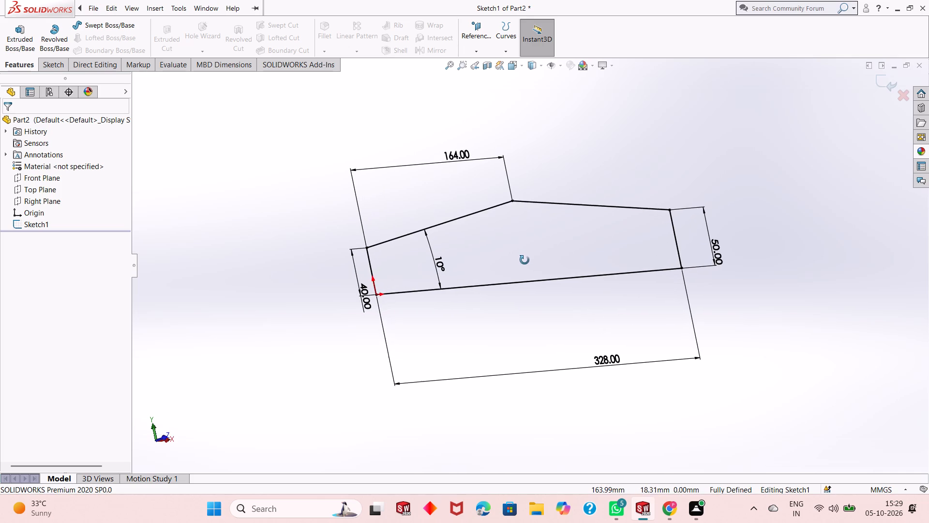
pyautogui.moveTo(524, 260); pyautogui.dragTo(524, 274, button='middle')
pyautogui.scroll(-2, 541, 241)
pyautogui.moveTo(540, 241); pyautogui.dragTo(549, 254, button='middle')
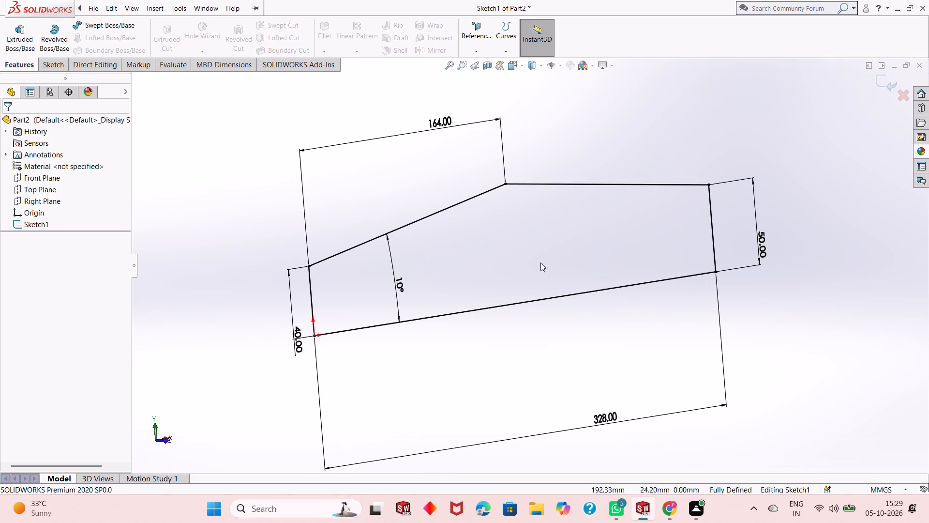
pyautogui.scroll(1, 520, 276)
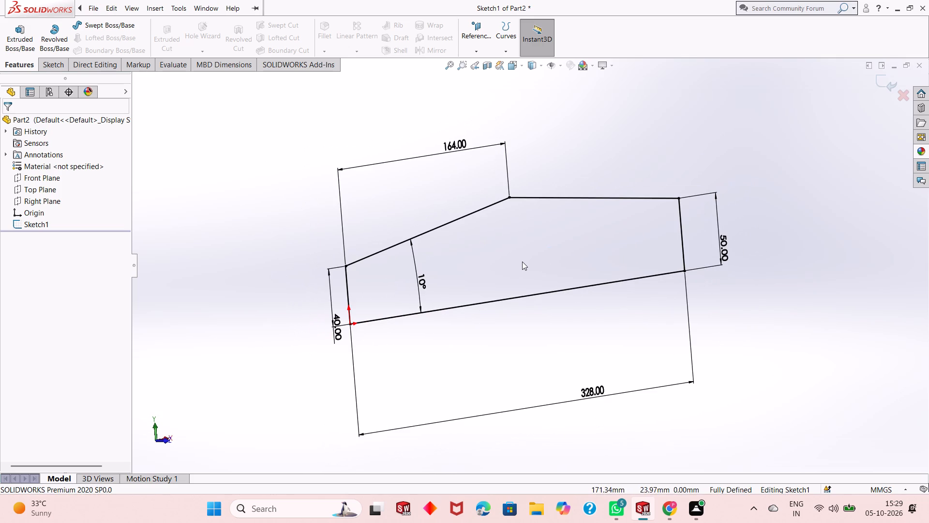
pyautogui.scroll(-1, 530, 268)
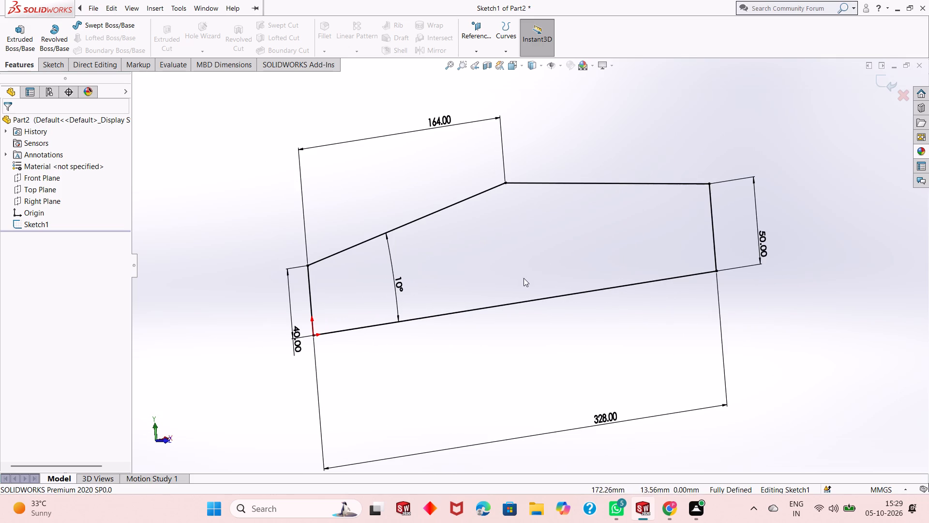
pyautogui.moveTo(524, 278); pyautogui.dragTo(511, 288, button='middle')
pyautogui.scroll(3, 510, 290)
pyautogui.moveTo(543, 283); pyautogui.dragTo(525, 267, button='middle')
pyautogui.scroll(-3, 525, 236)
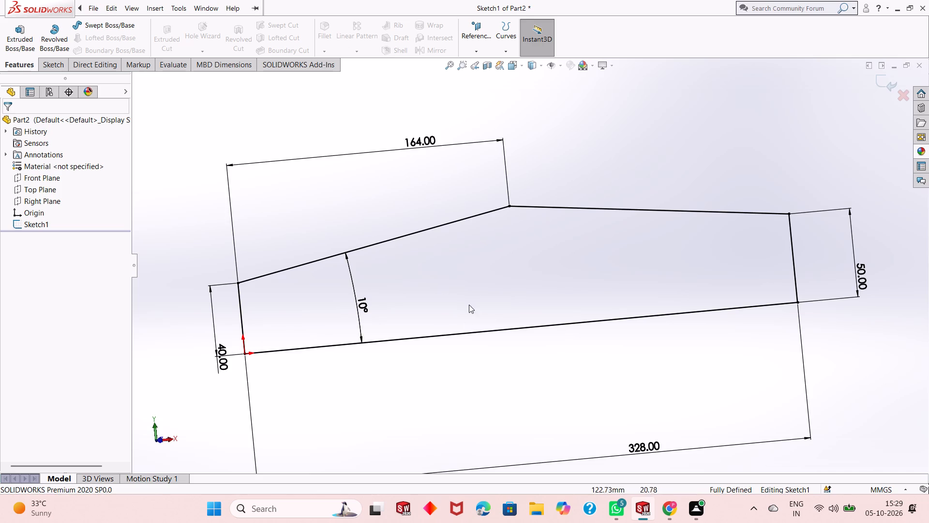
pyautogui.scroll(1, 484, 310)
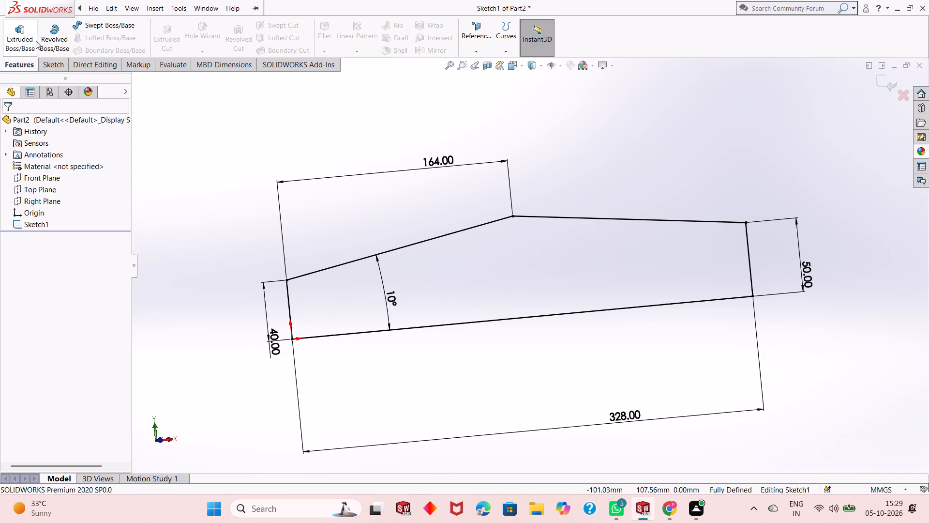
# Revolve the closed profile 360° about the 328 mm bottom line to create the solid body.
pyautogui.click(53, 35)
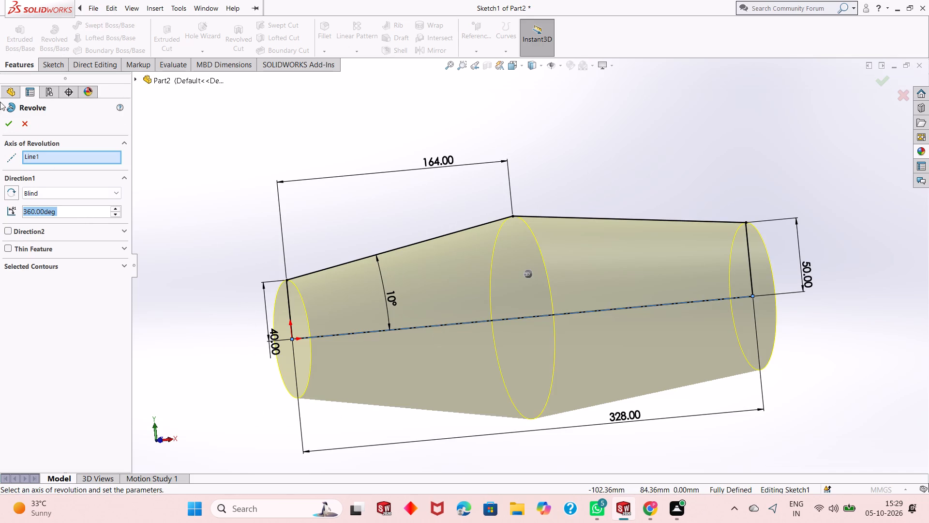
pyautogui.click(7, 130)
pyautogui.scroll(2, 408, 283)
pyautogui.moveTo(464, 286); pyautogui.dragTo(481, 310, button='middle')
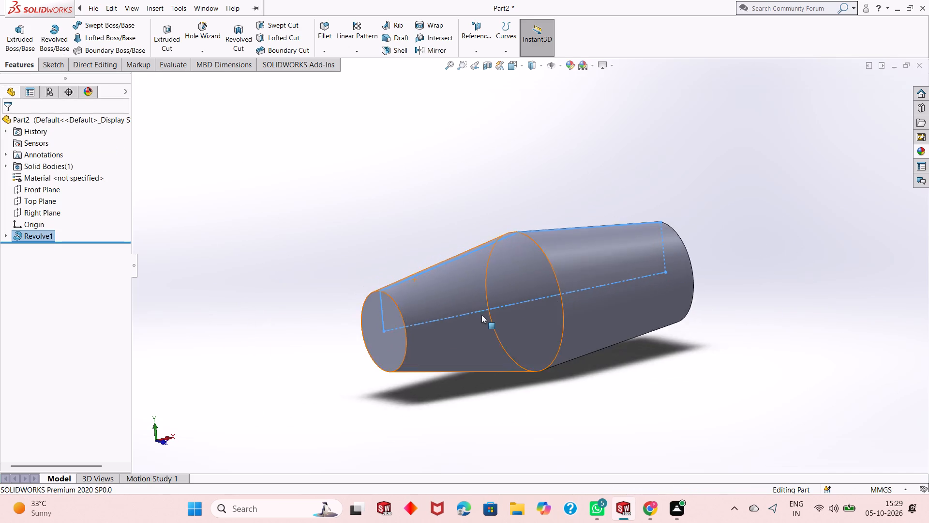
pyautogui.scroll(2, 481, 315)
pyautogui.press('Escape')
pyautogui.moveTo(492, 362); pyautogui.dragTo(502, 364, button='middle')
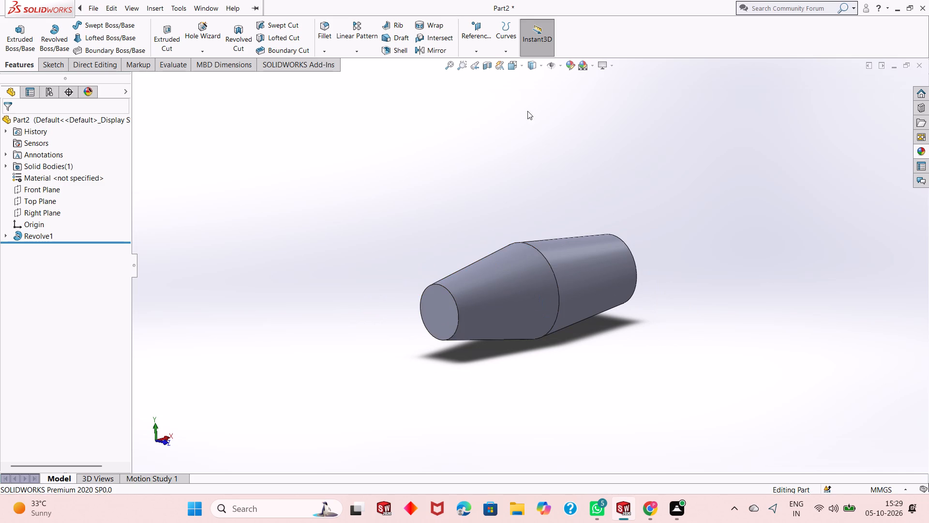
# Inspect the revolved body in a temporary section view through the Front Plane, and leave it without keeping the section.
pyautogui.click(485, 68)
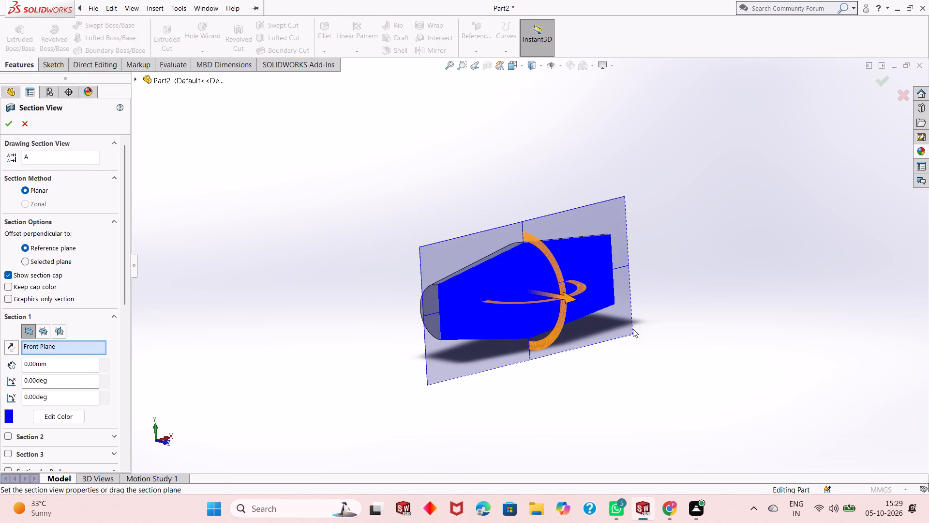
pyautogui.moveTo(689, 328); pyautogui.dragTo(661, 312, button='middle')
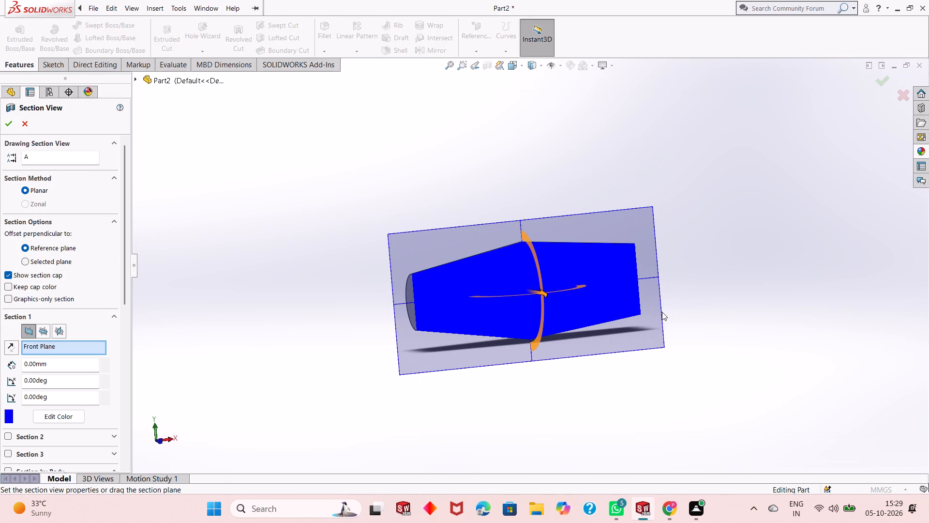
pyautogui.moveTo(597, 313); pyautogui.dragTo(585, 314, button='middle')
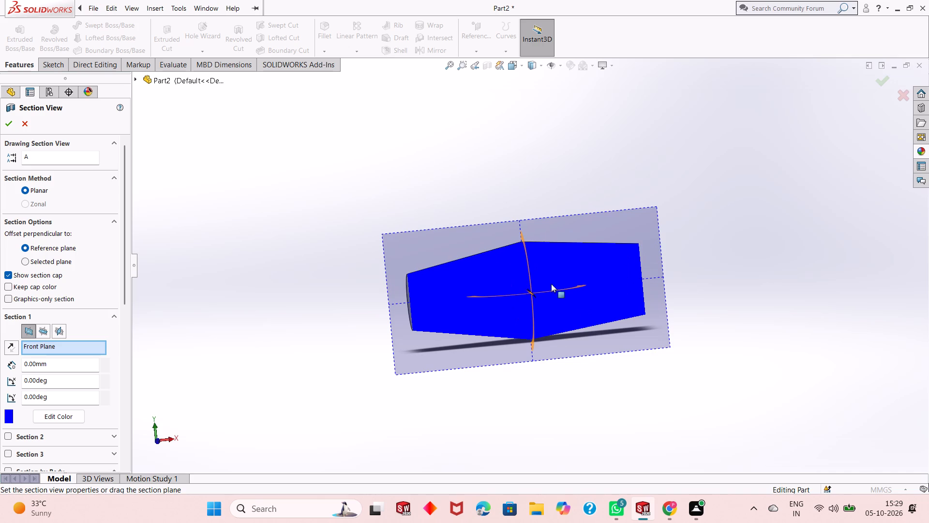
pyautogui.click(25, 123)
# Start a sketch on the body's smaller end face and draw a circle about 148 mm in diameter centred on the origin.
pyautogui.moveTo(477, 280); pyautogui.dragTo(492, 260, button='middle')
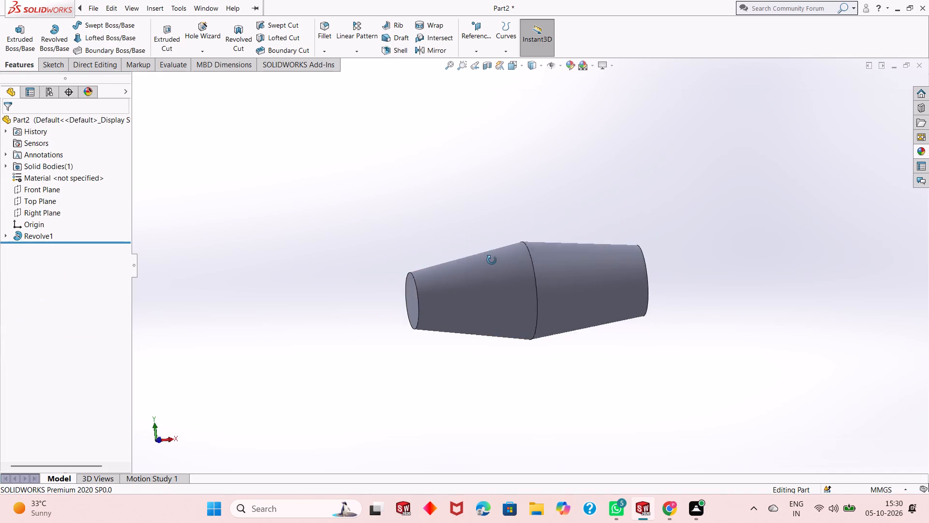
pyautogui.moveTo(492, 260); pyautogui.dragTo(520, 297, button='middle')
pyautogui.click(434, 307)
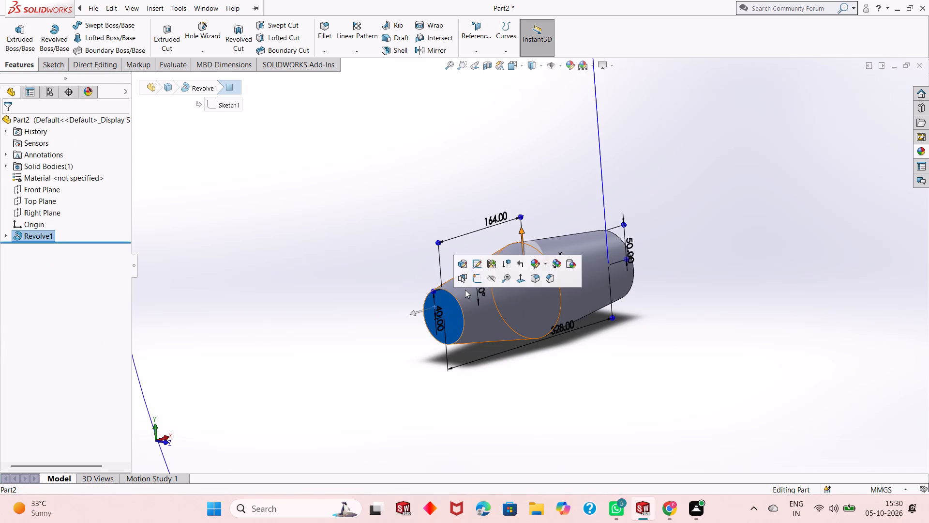
pyautogui.click(479, 278)
pyautogui.hotkey('ctrl', '8')
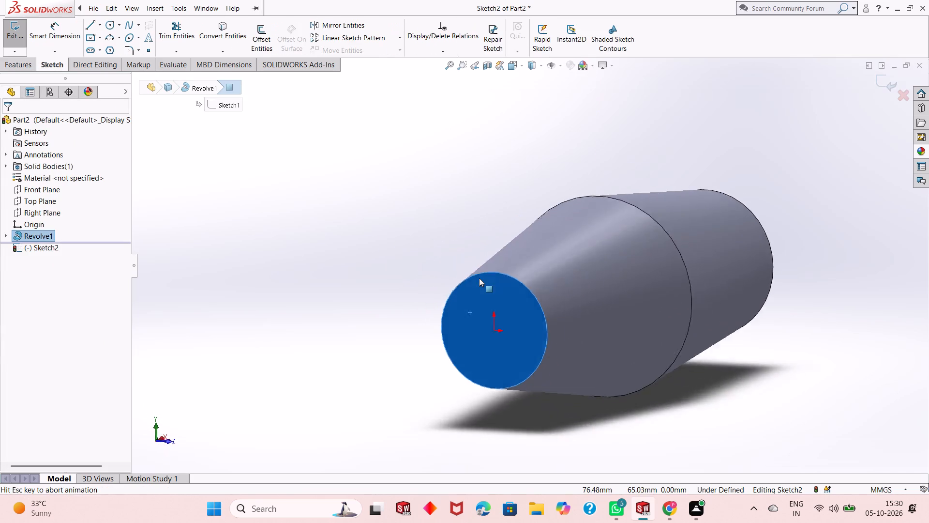
pyautogui.press('Escape')
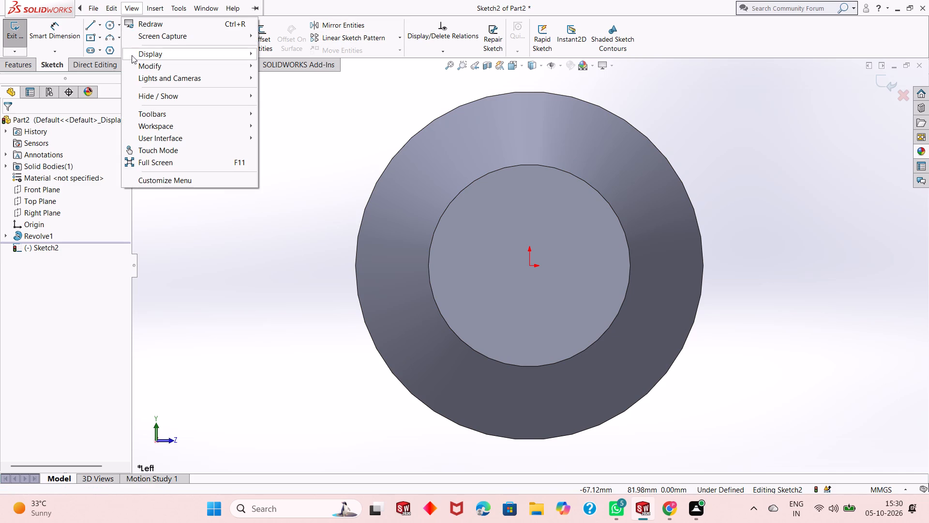
pyautogui.click(111, 26)
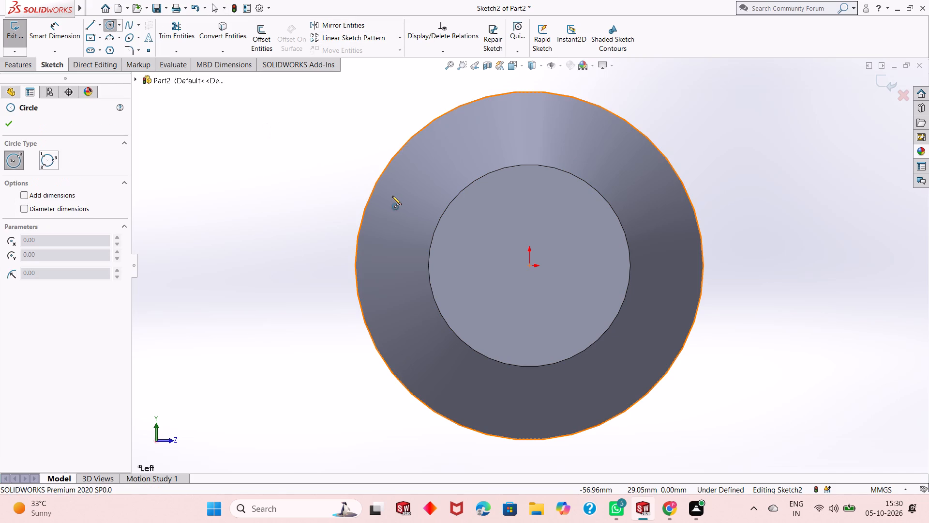
pyautogui.click(529, 268)
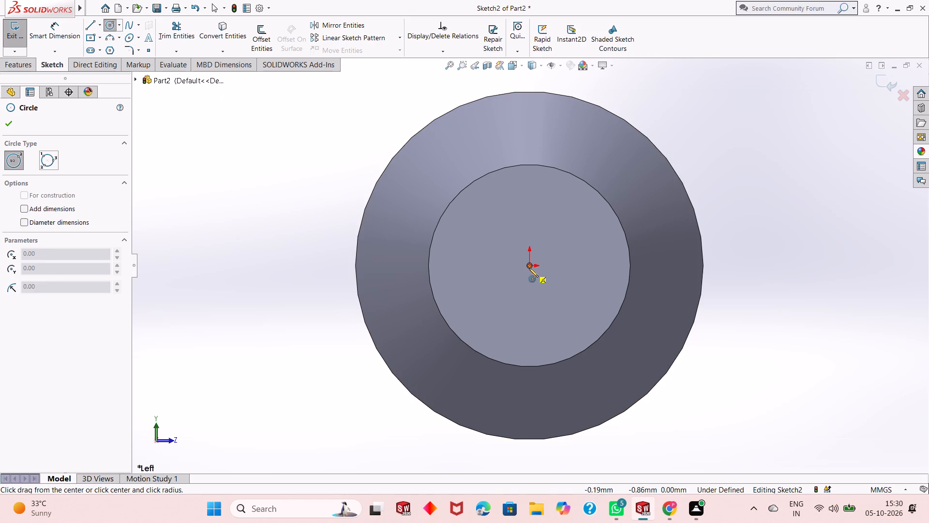
pyautogui.click(585, 444)
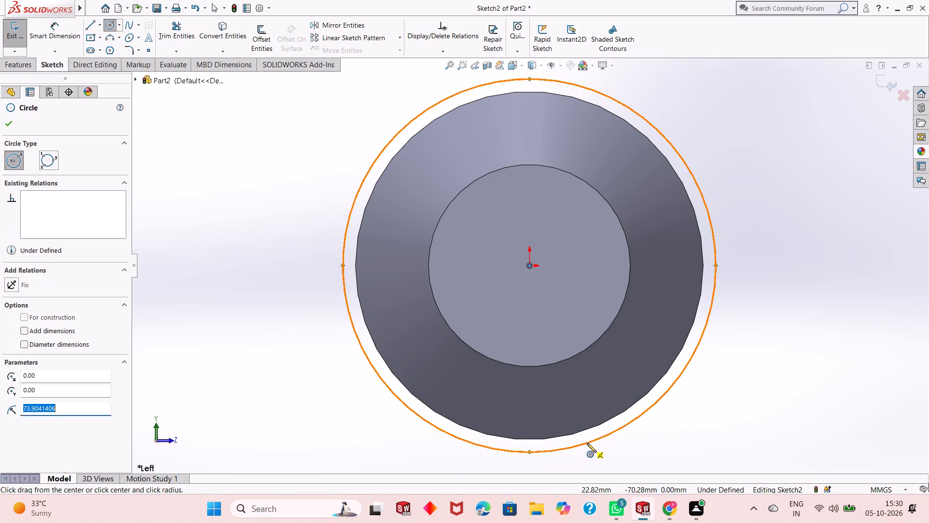
pyautogui.click(15, 125)
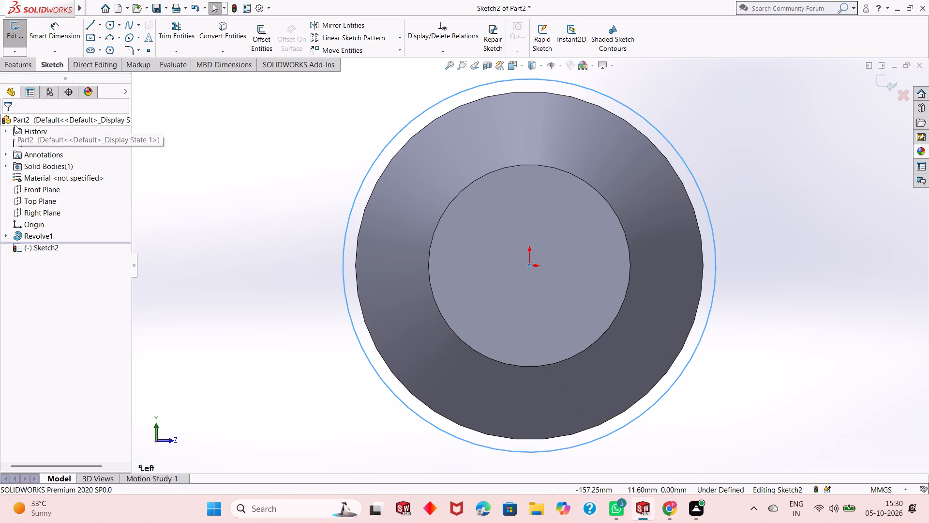
# Dimension the circle around the smaller end face with a diameter of 200 mm.
pyautogui.click(57, 33)
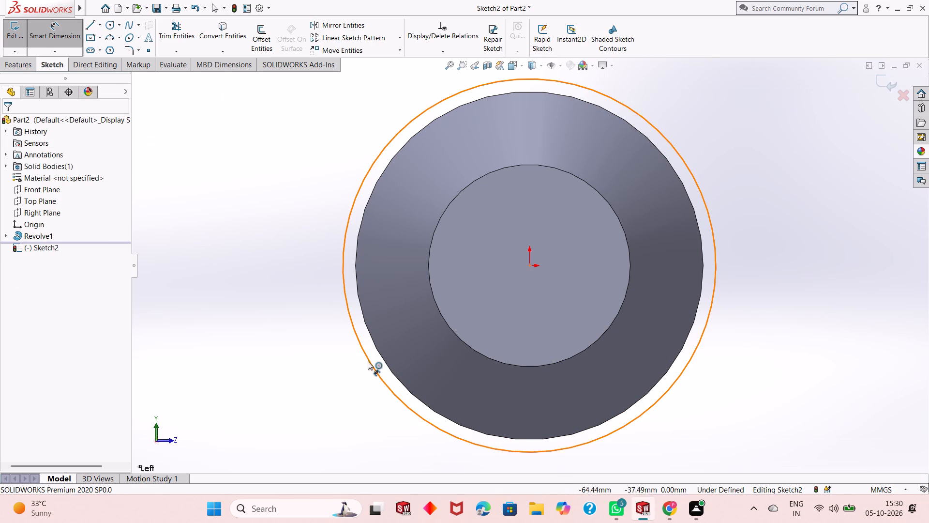
pyautogui.click(370, 365)
pyautogui.click(330, 458)
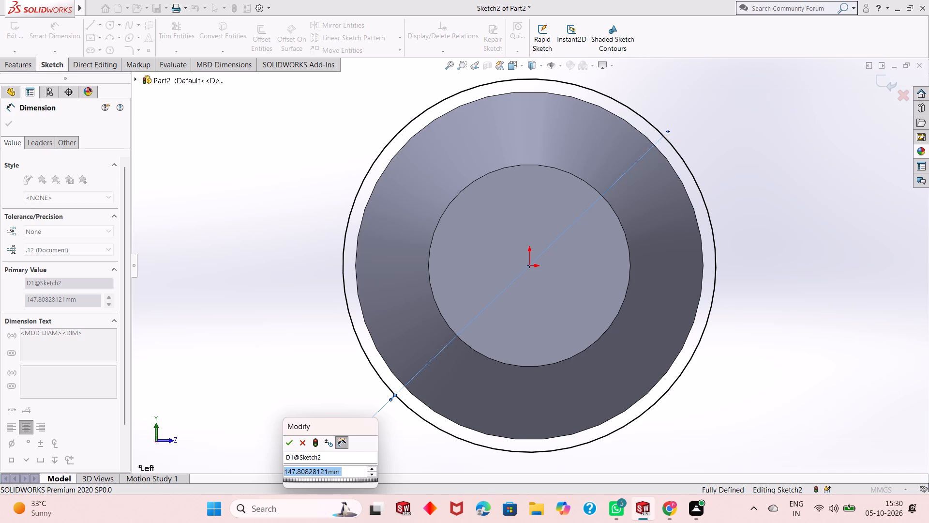
pyautogui.write('200')
pyautogui.press('Return')
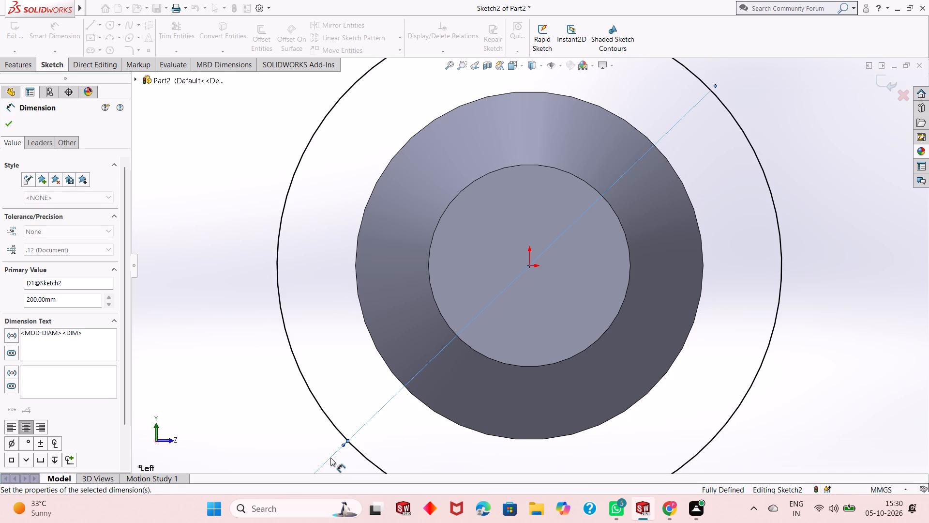
pyautogui.scroll(4, 473, 346)
pyautogui.moveTo(627, 259); pyautogui.dragTo(566, 288, button='middle')
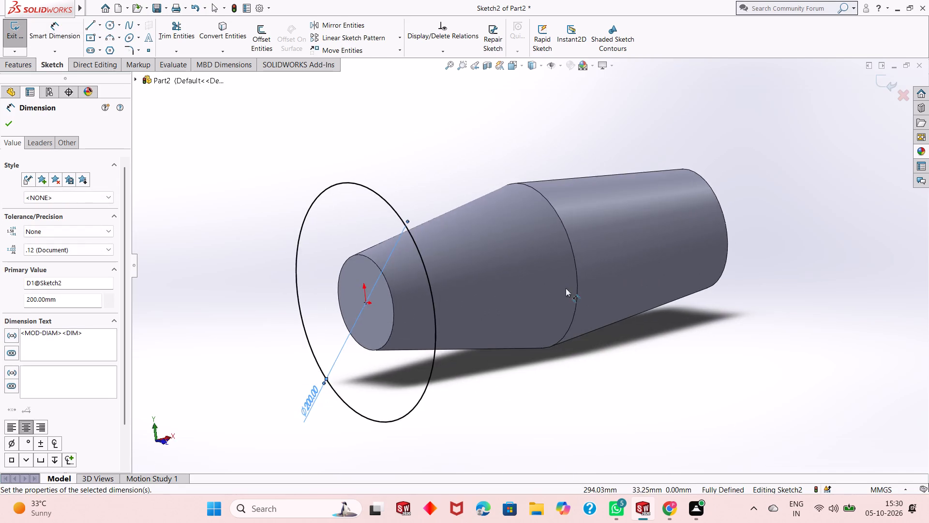
pyautogui.scroll(2, 554, 291)
pyautogui.moveTo(546, 285); pyautogui.dragTo(535, 308, button='middle')
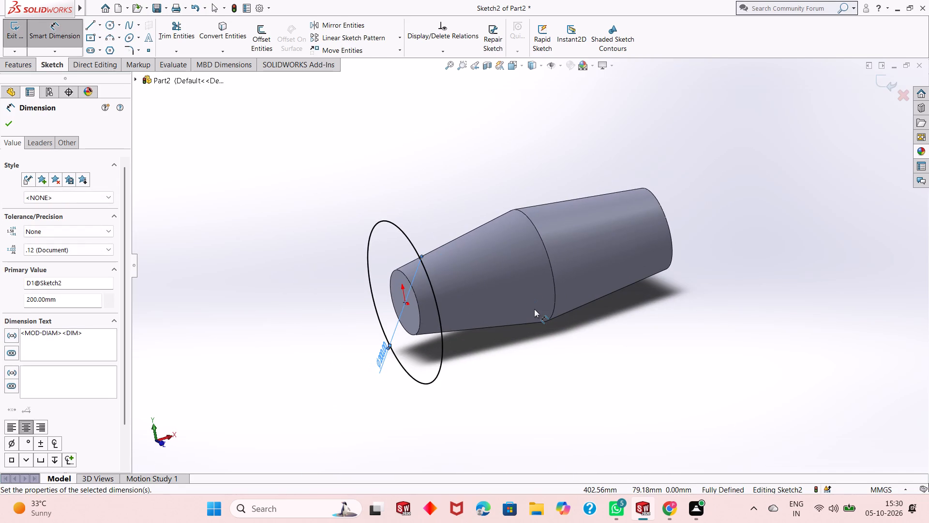
pyautogui.scroll(-1, 515, 261)
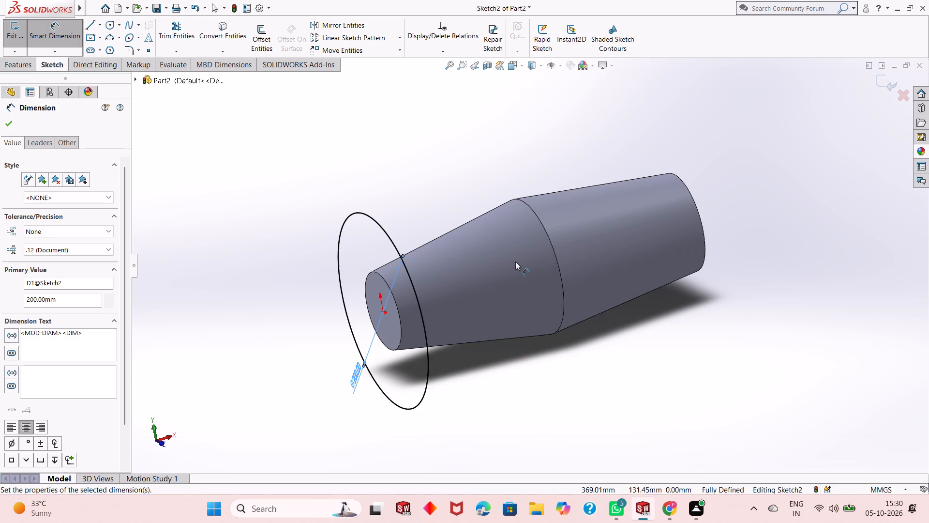
pyautogui.scroll(1, 515, 261)
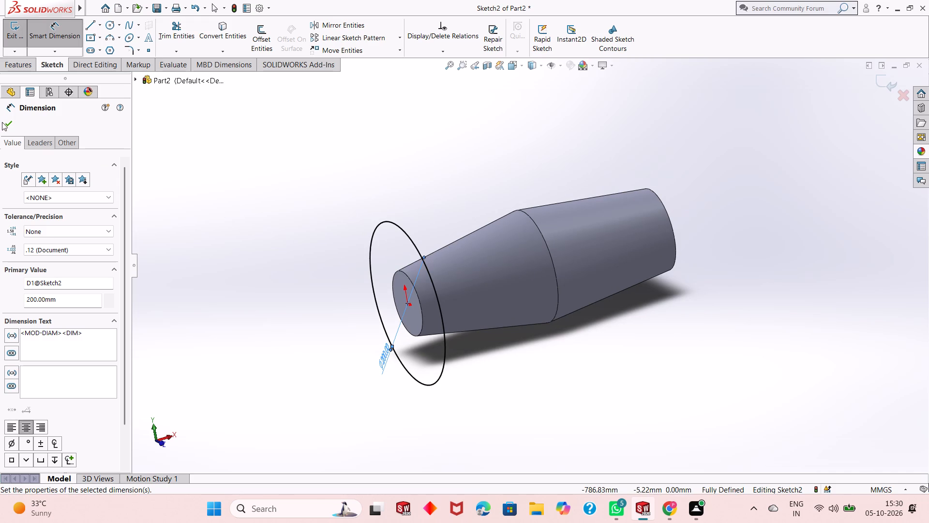
pyautogui.click(5, 122)
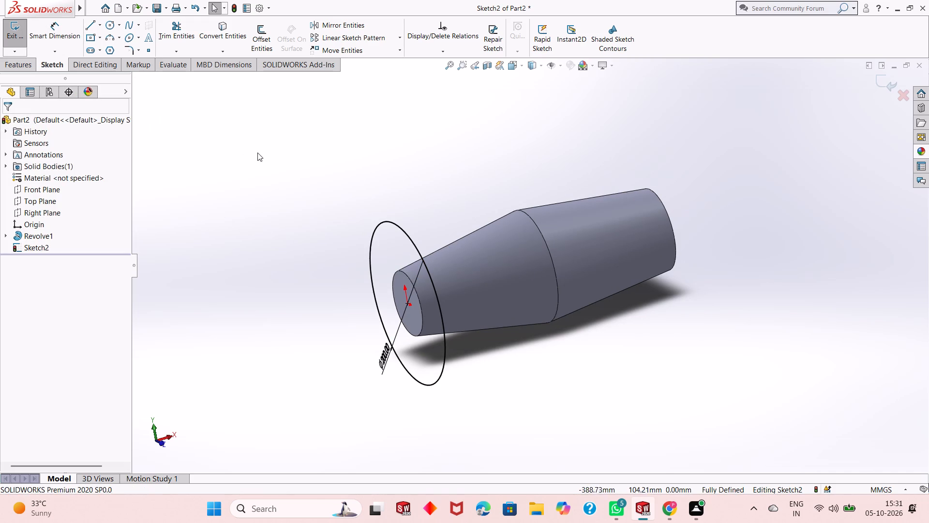
# Sketch a second circle about 152 mm in diameter, centred on the origin inside the 200 mm circle.
pyautogui.moveTo(258, 153); pyautogui.dragTo(334, 119, button='middle')
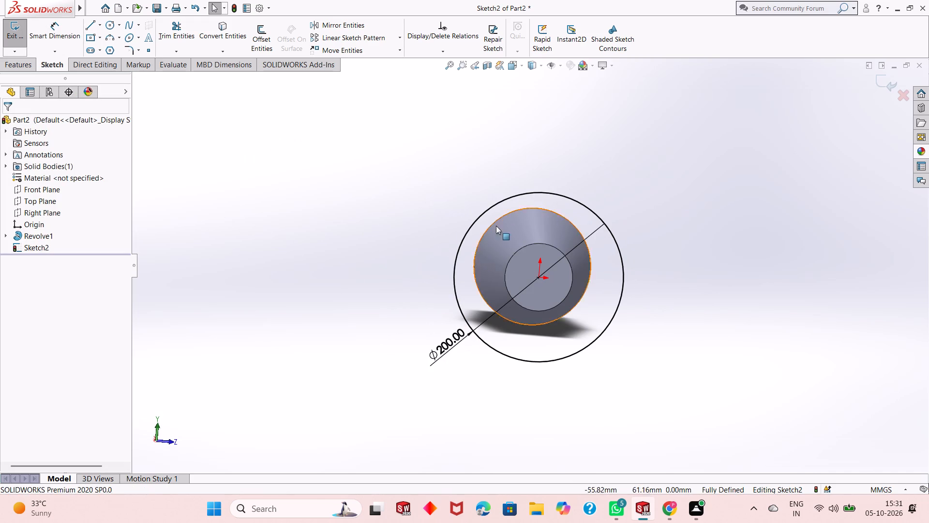
pyautogui.hotkey('ctrl', '8')
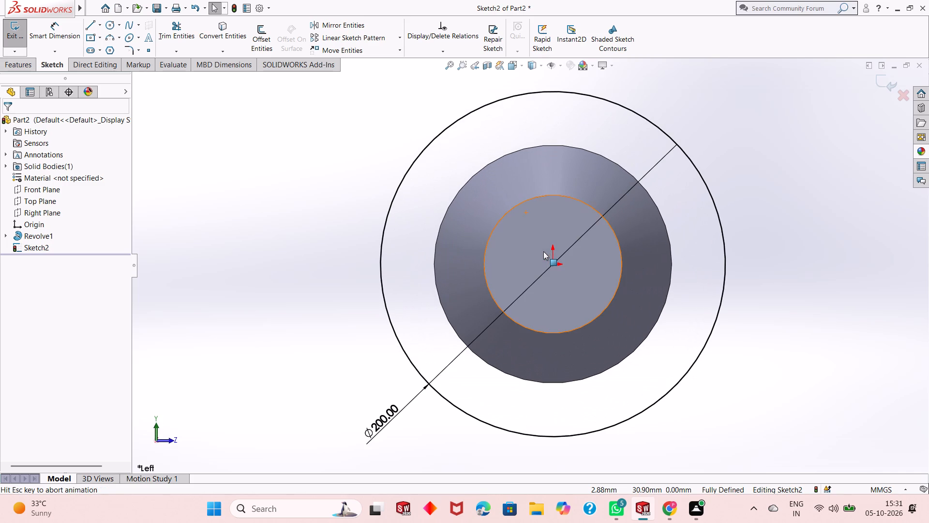
pyautogui.click(109, 27)
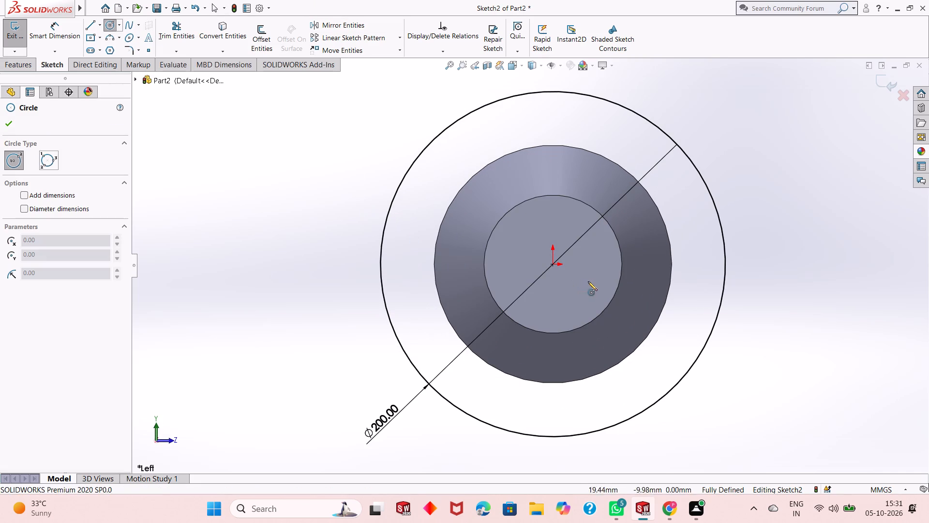
pyautogui.click(555, 265)
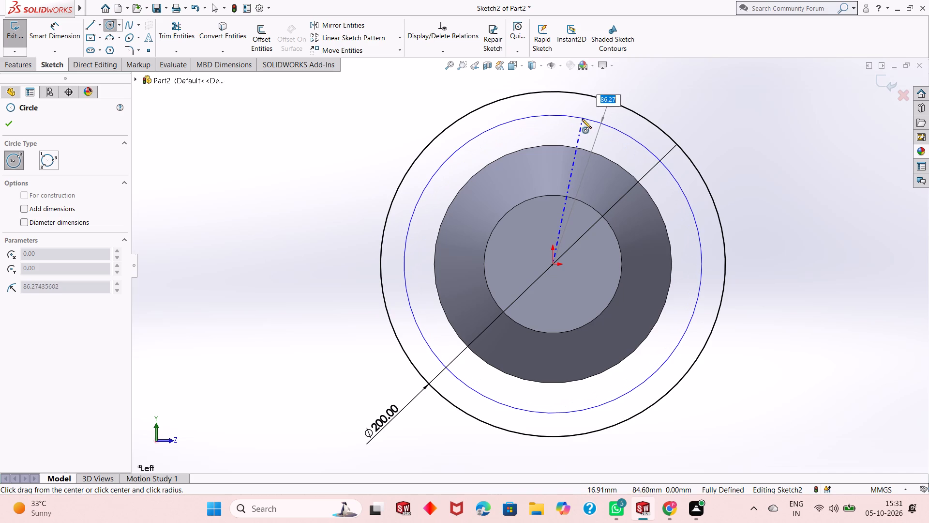
pyautogui.click(554, 133)
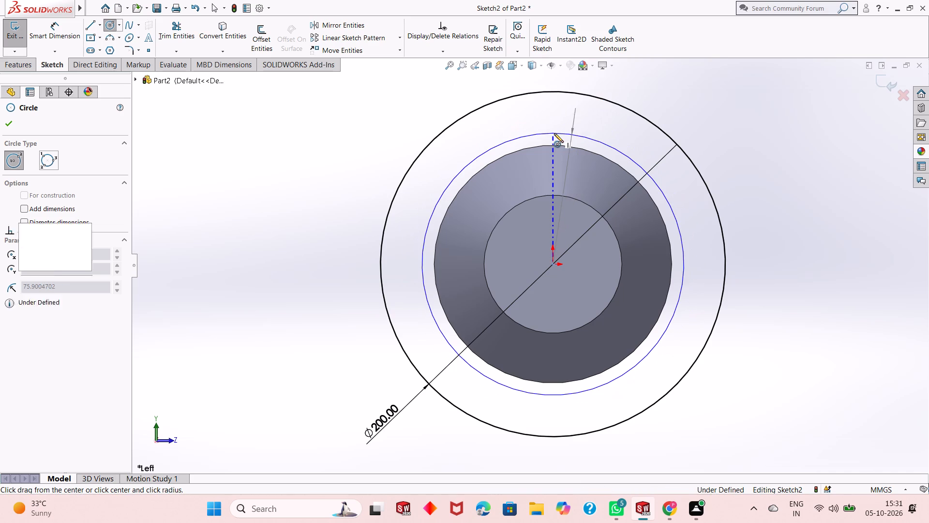
pyautogui.click(11, 124)
# Dimension the inner concentric circle around the smaller end face with a diameter of 160 mm.
pyautogui.click(39, 41)
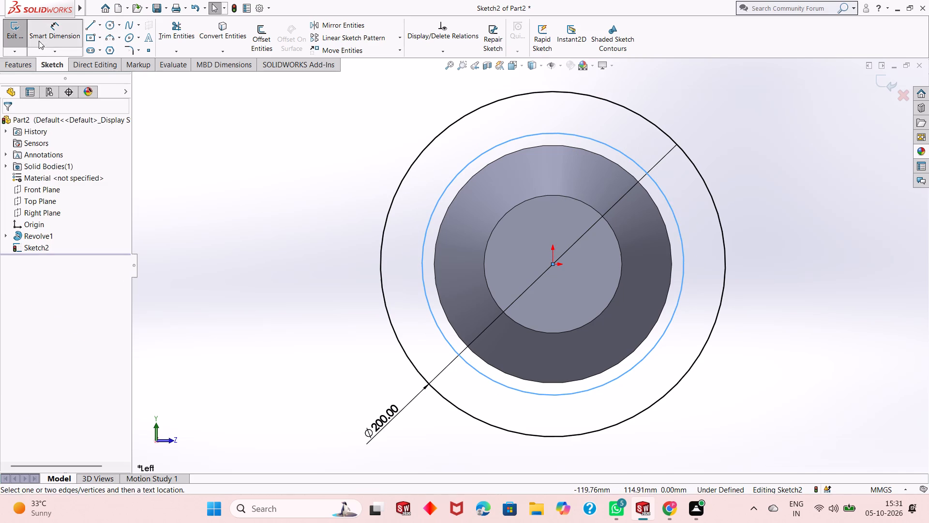
pyautogui.click(442, 329)
pyautogui.click(325, 395)
pyautogui.write('1610')
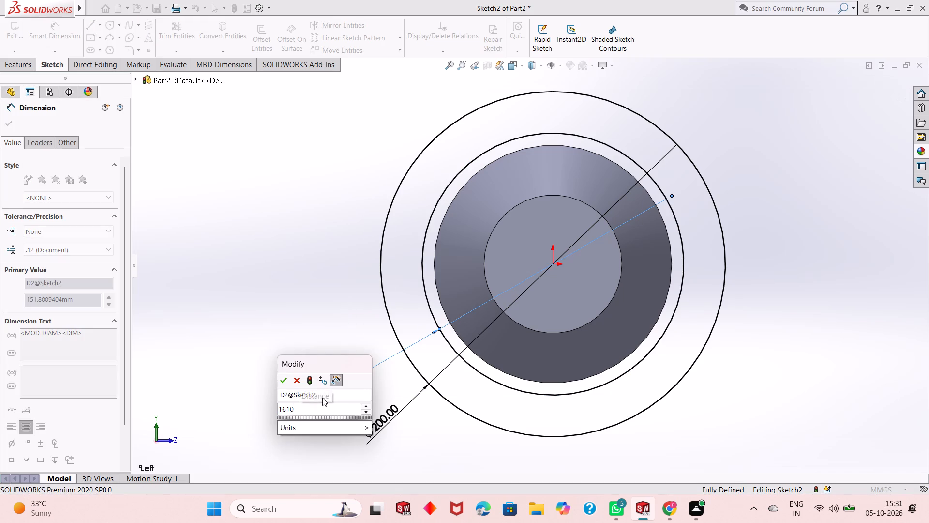
pyautogui.press('BackSpace')
pyautogui.press('BackSpace')
pyautogui.press('0')
pyautogui.press('Return')
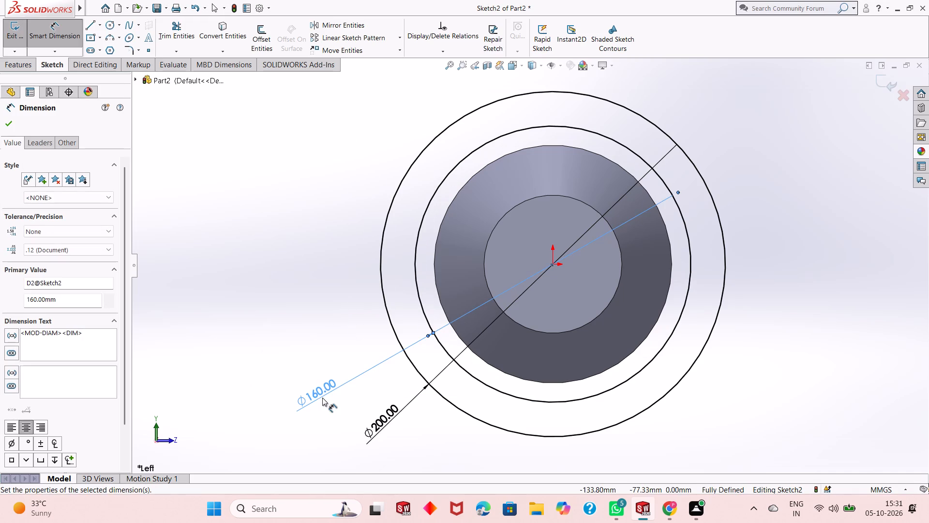
pyautogui.rightClick(275, 237)
pyautogui.click(313, 276)
pyautogui.click(318, 275)
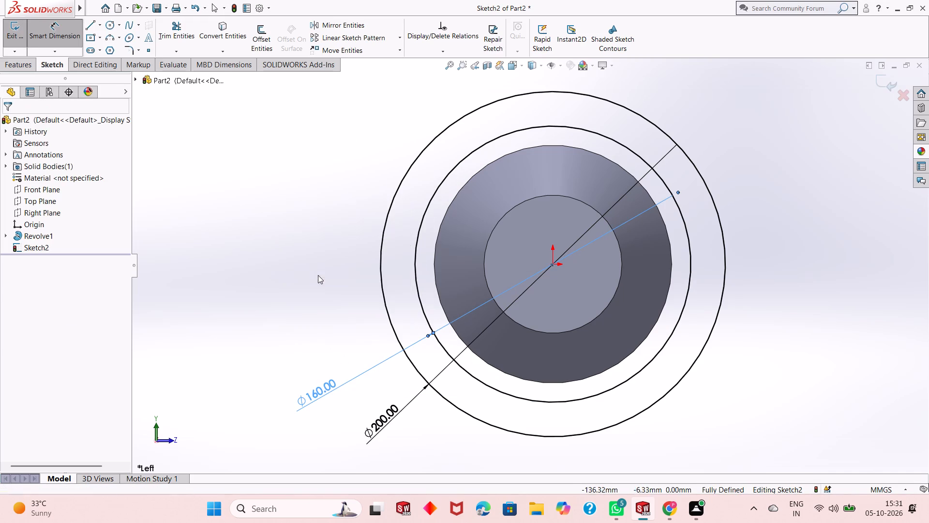
# Sketch a small circle about 18.4 mm in diameter, centred on the 160 mm circle directly above the origin.
pyautogui.scroll(2, 456, 316)
pyautogui.scroll(-3, 515, 259)
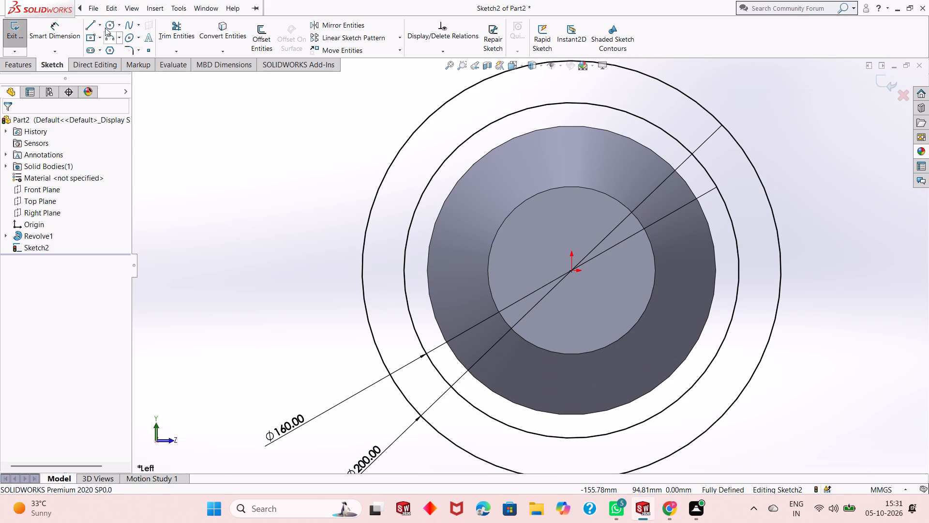
pyautogui.click(105, 27)
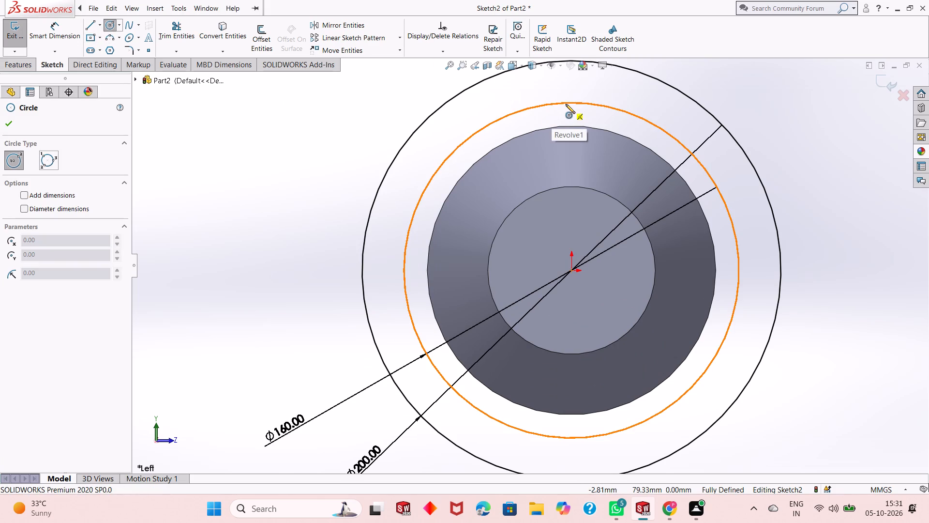
pyautogui.click(572, 103)
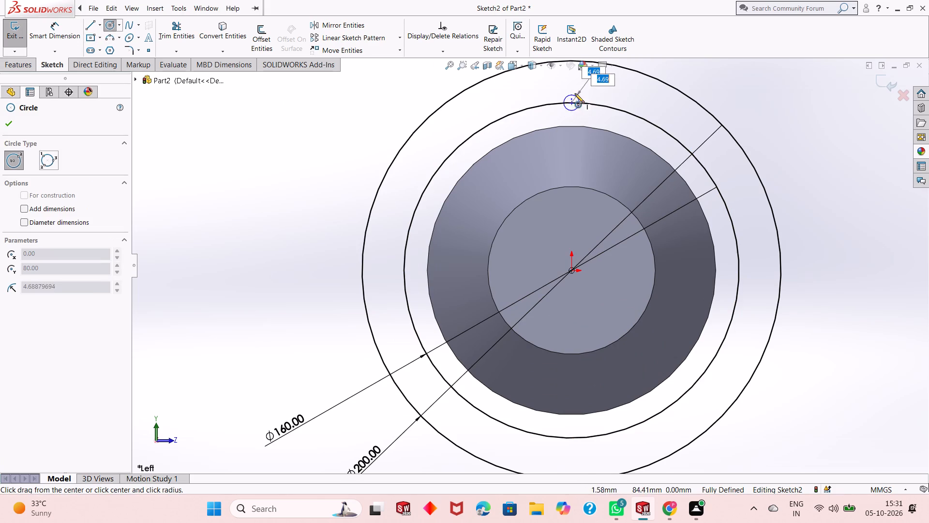
pyautogui.click(581, 86)
pyautogui.rightClick(391, 129)
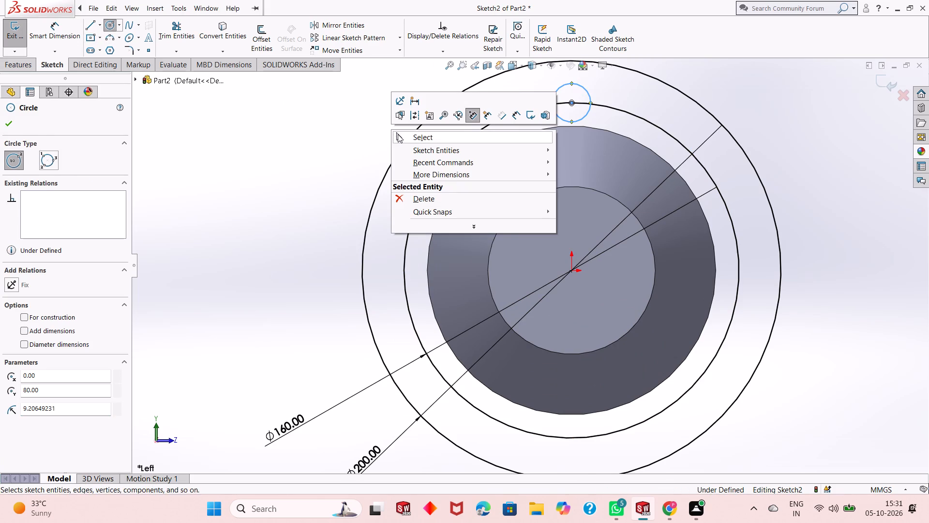
pyautogui.click(398, 135)
# Dimension the small circle on the 160 mm circle with a diameter of 18 mm.
pyautogui.scroll(1, 516, 231)
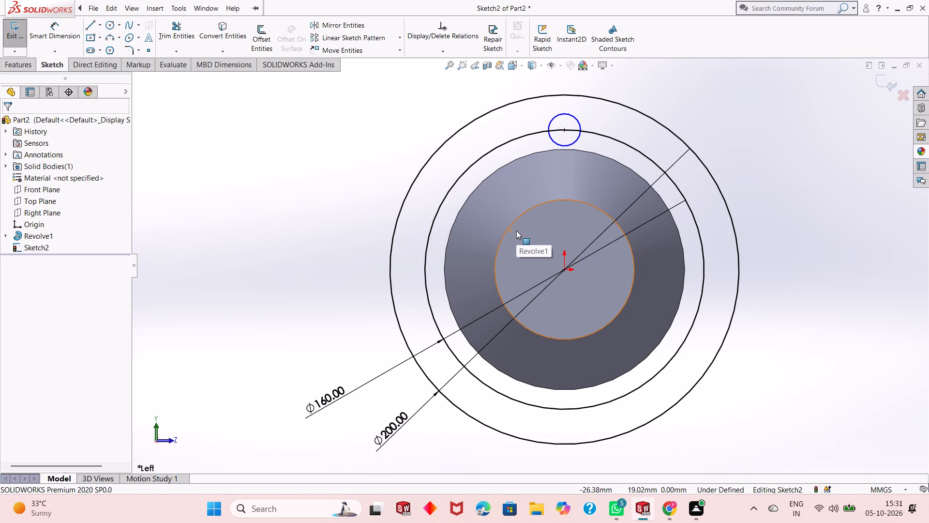
pyautogui.click(61, 32)
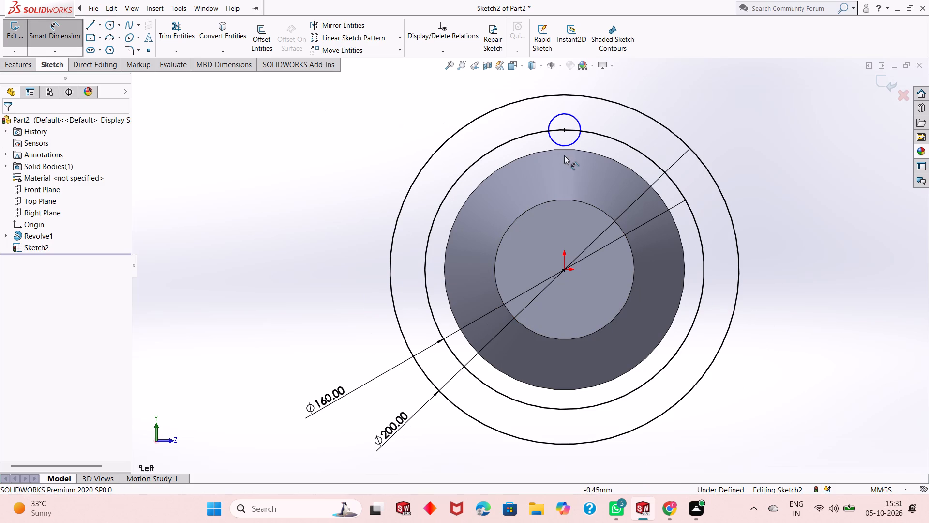
pyautogui.click(554, 140)
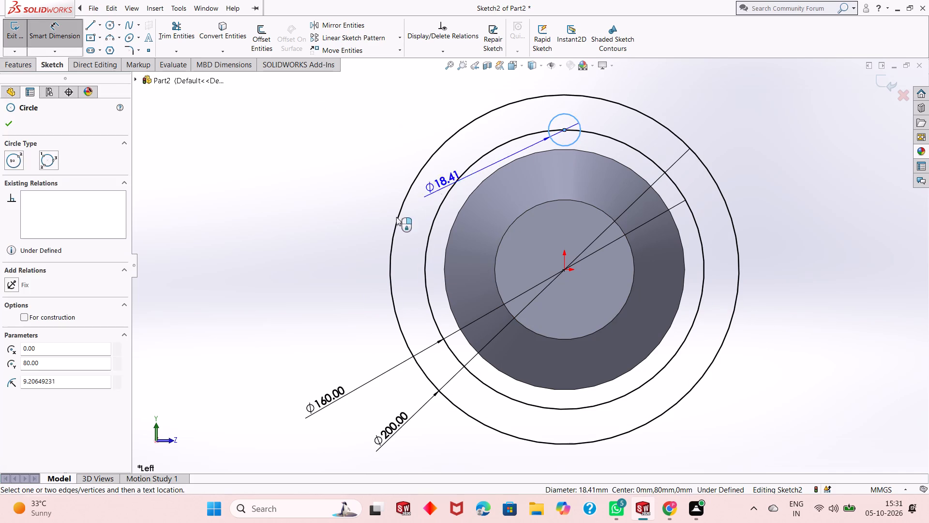
pyautogui.click(330, 268)
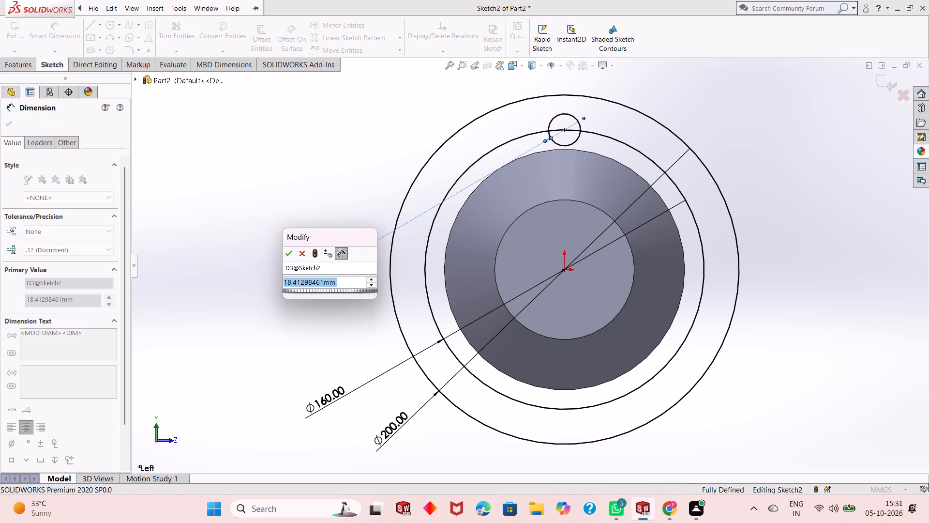
pyautogui.write('18')
pyautogui.press('Return')
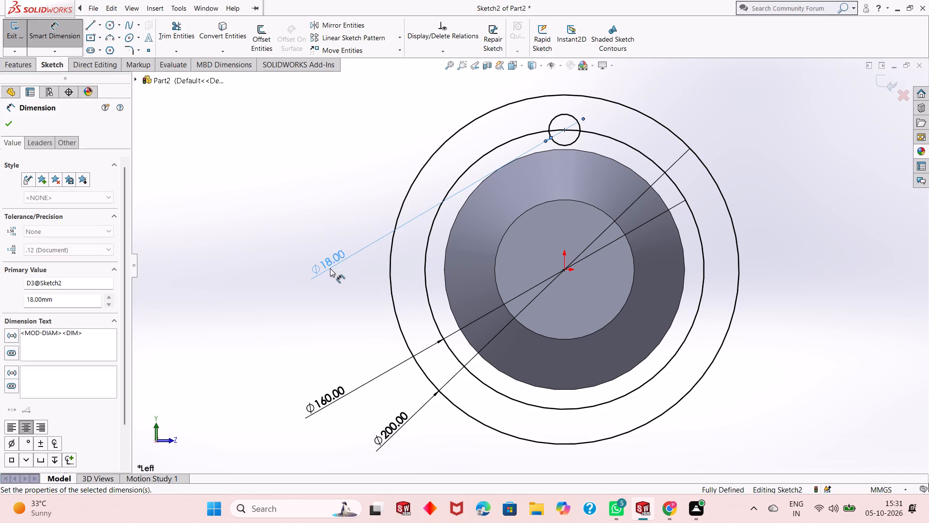
pyautogui.rightClick(227, 153)
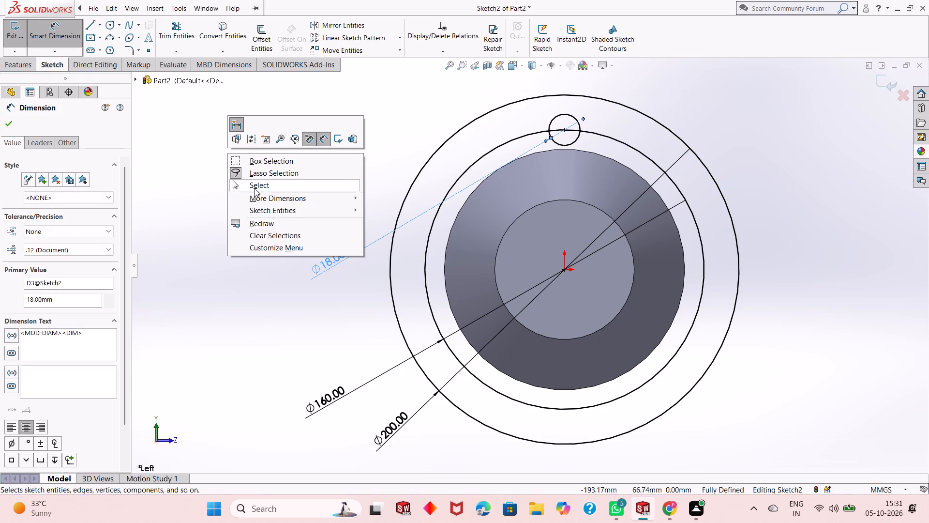
pyautogui.click(255, 189)
# Create a circular sketch pattern of the 18 mm circle about the origin with 6 equally spaced instances over 360 degrees.
pyautogui.click(575, 140)
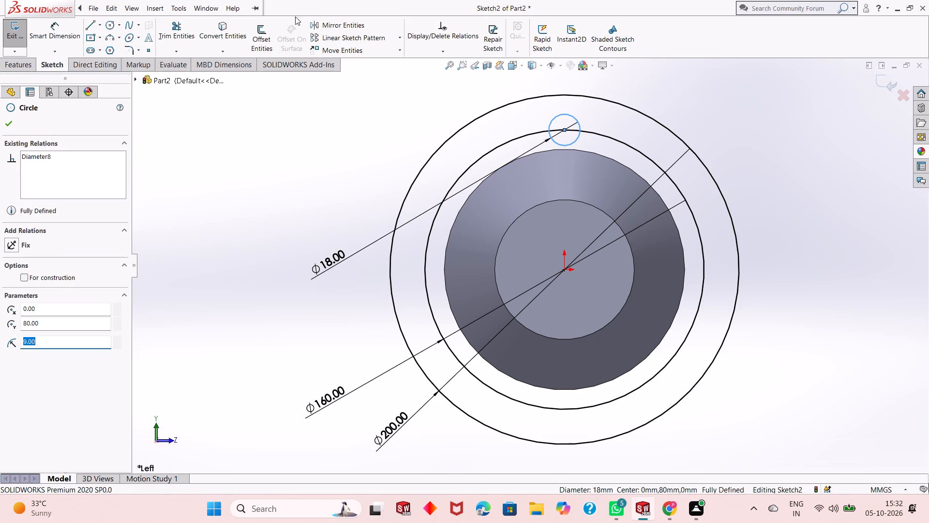
pyautogui.click(399, 37)
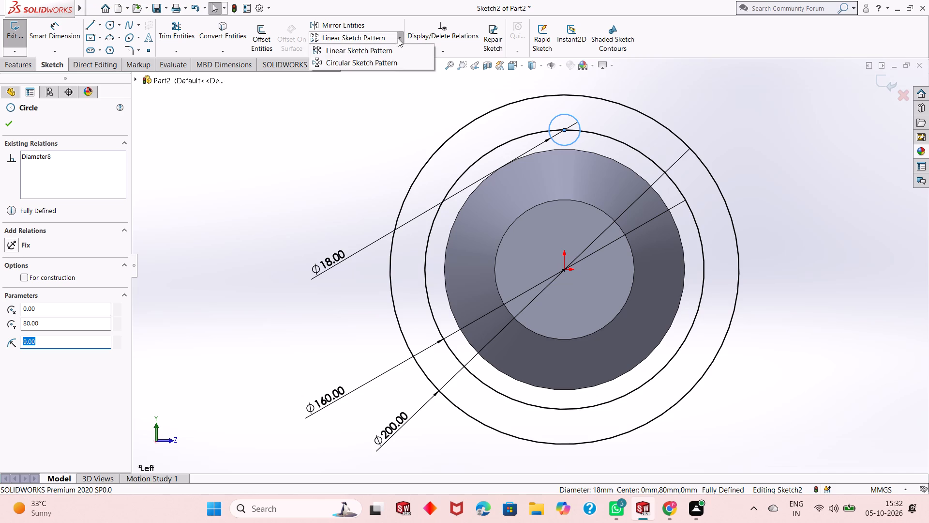
pyautogui.click(395, 63)
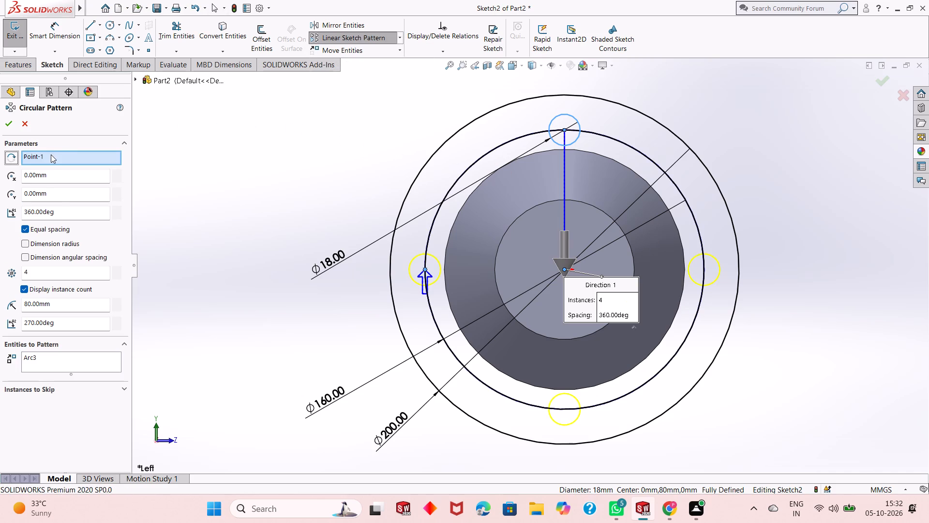
pyautogui.doubleClick(57, 270)
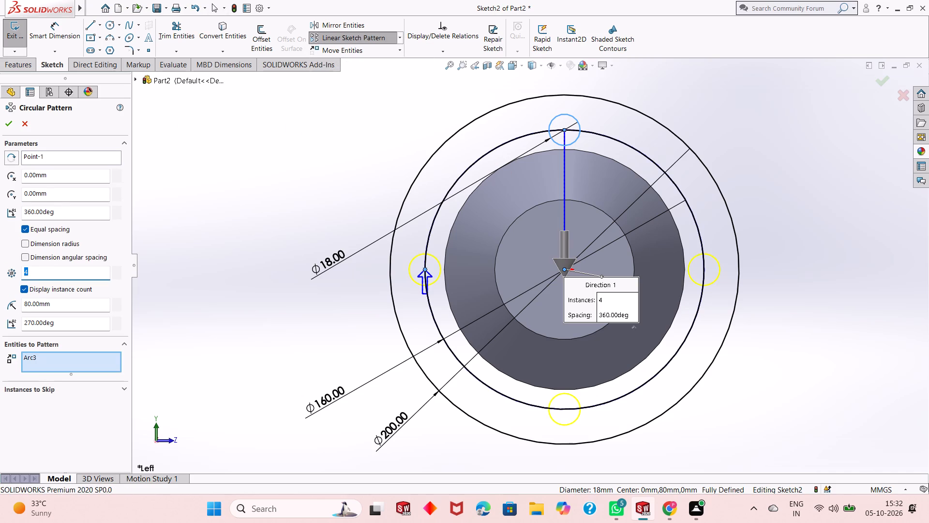
pyautogui.press('6')
pyautogui.press('Return')
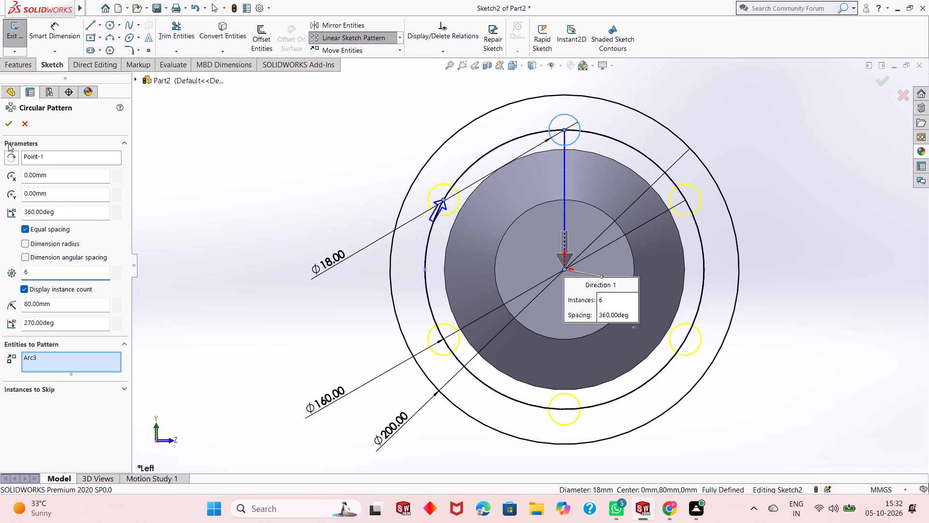
pyautogui.click(5, 125)
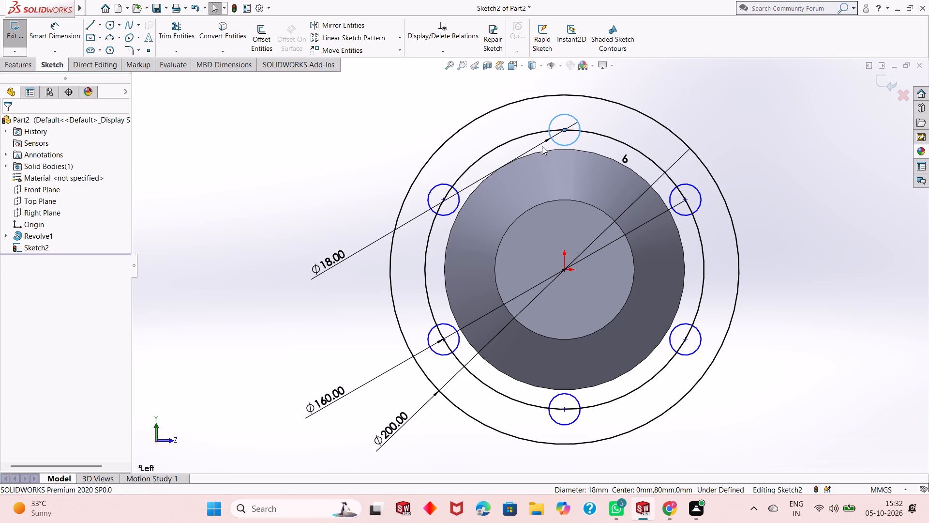
pyautogui.click(306, 172)
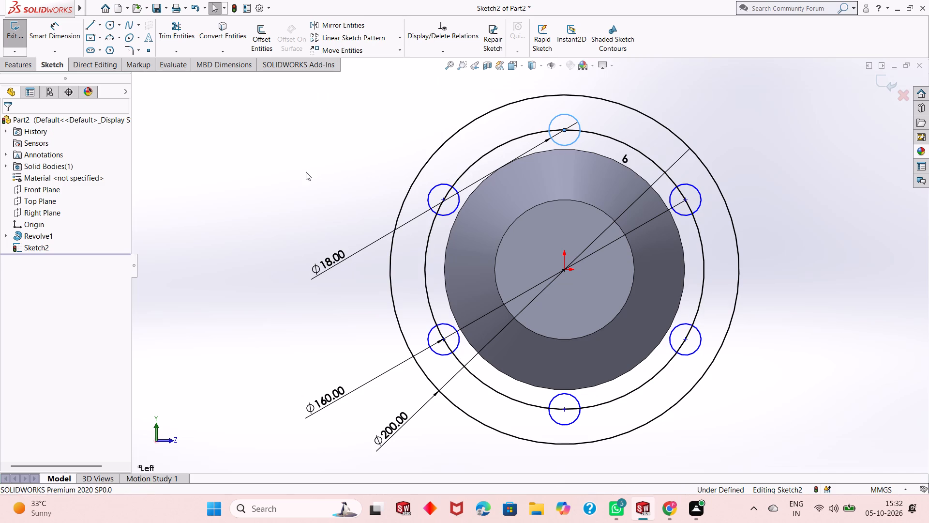
pyautogui.press('Escape')
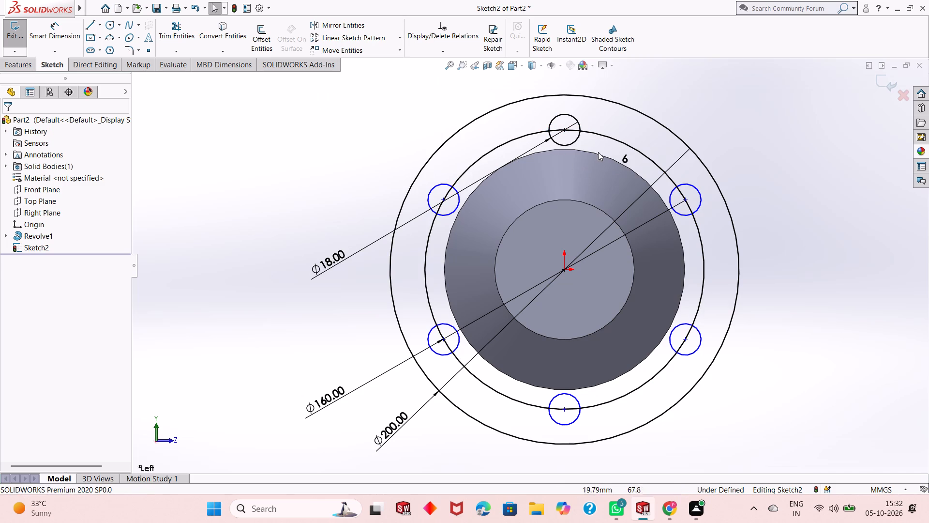
# Add an Equal relation between all six small circles of the circular pattern.
pyautogui.click(577, 140)
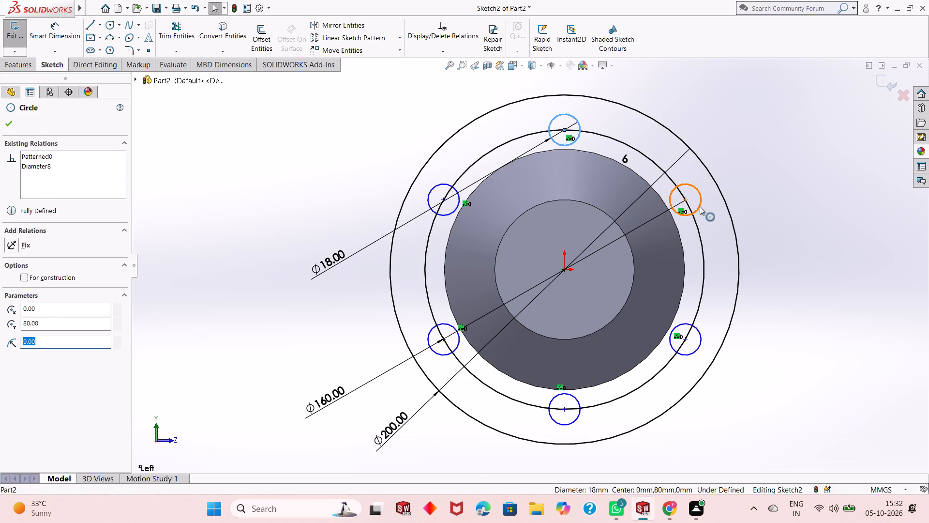
pyautogui.keyDown('ctrl'); pyautogui.click(700, 206); pyautogui.keyUp('ctrl')
pyautogui.keyDown('ctrl'); pyautogui.click(681, 356); pyautogui.keyUp('ctrl')
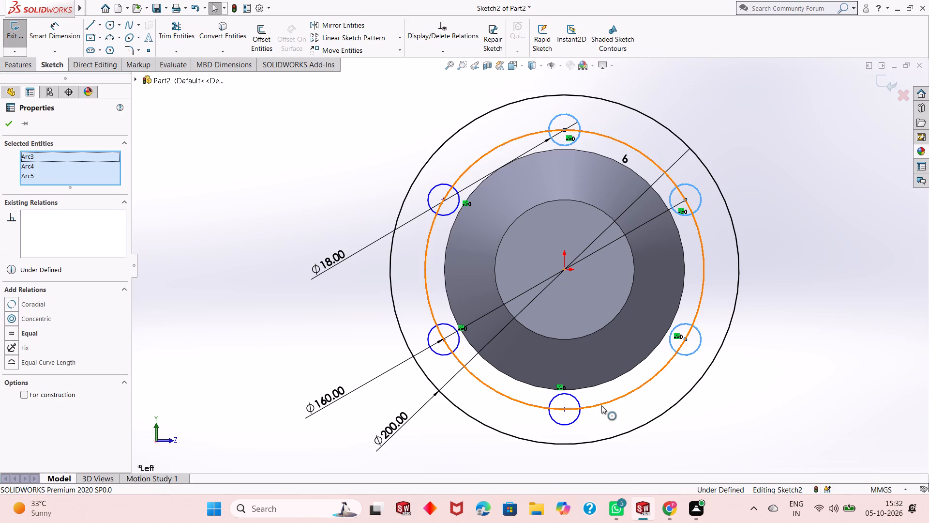
pyautogui.keyDown('ctrl'); pyautogui.click(569, 426); pyautogui.keyUp('ctrl')
pyautogui.keyDown('ctrl'); pyautogui.click(437, 355); pyautogui.keyUp('ctrl')
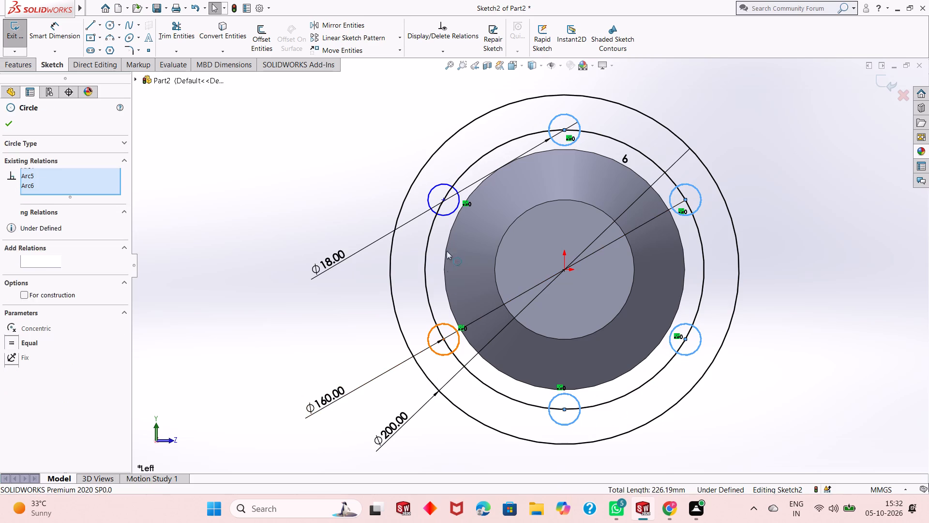
pyautogui.keyDown('ctrl'); pyautogui.click(450, 215); pyautogui.keyUp('ctrl')
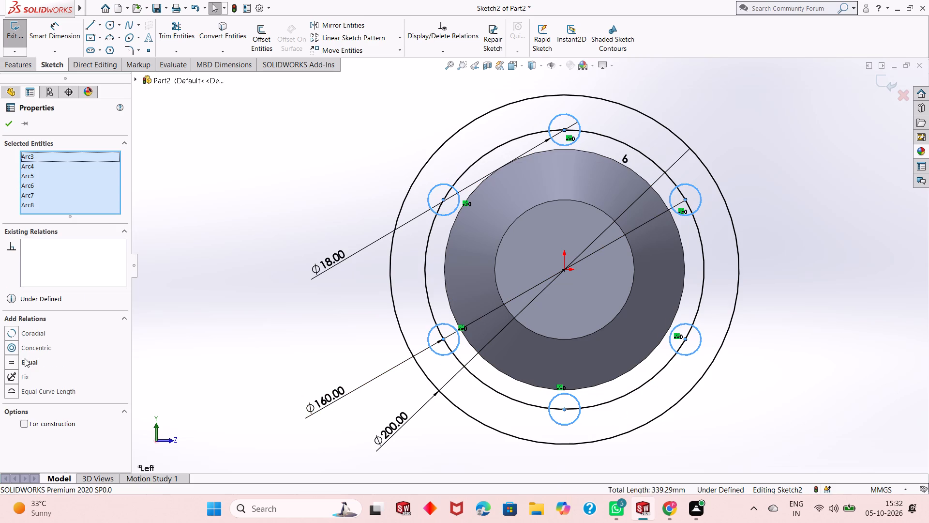
pyautogui.click(15, 362)
pyautogui.click(7, 128)
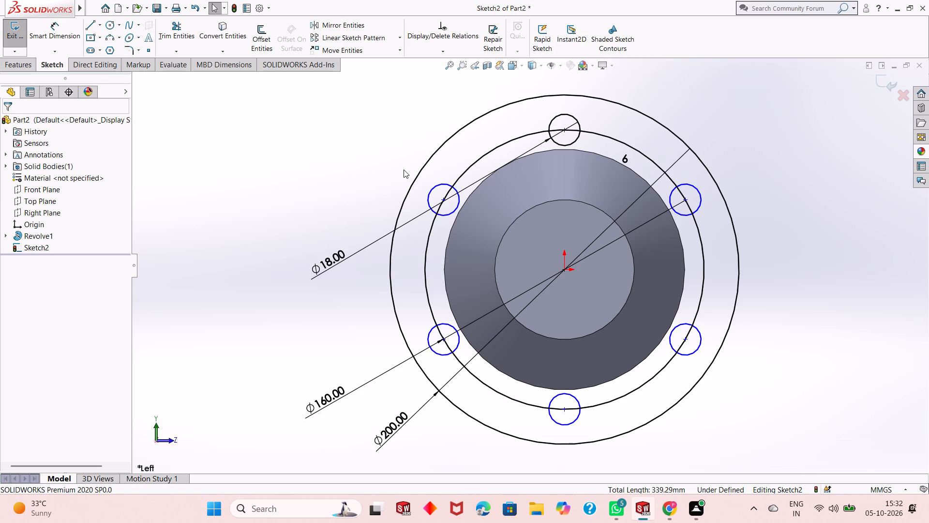
# Dimension the vertical distance between the origin and the centre of the upper-right patterned circle.
pyautogui.click(42, 30)
pyautogui.click(562, 271)
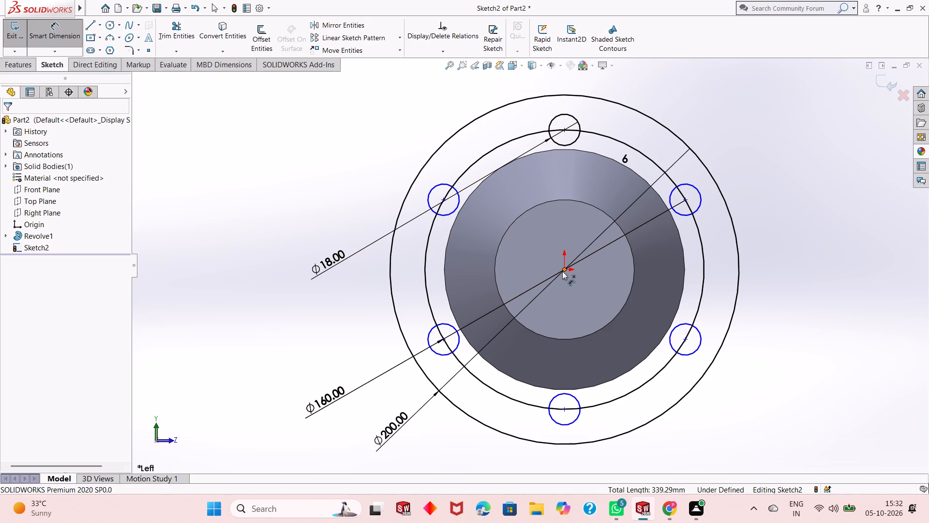
pyautogui.click(685, 201)
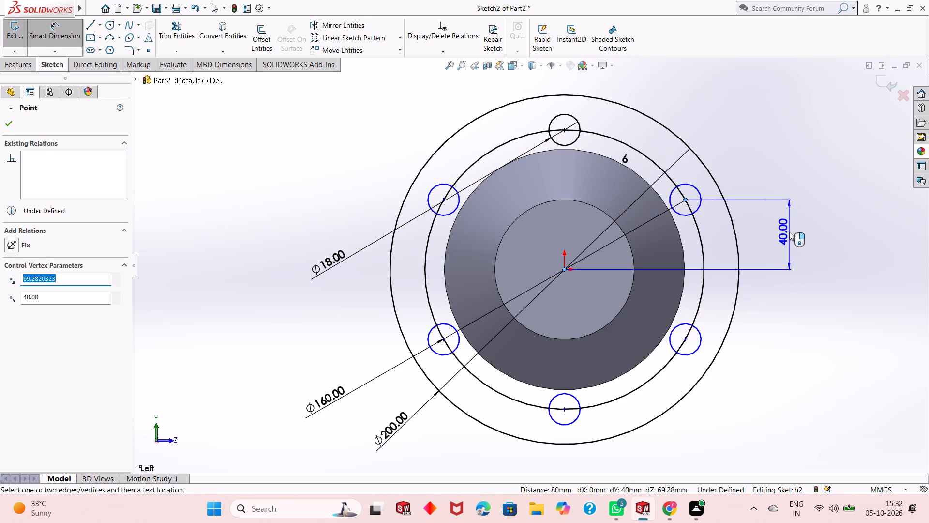
pyautogui.click(789, 232)
pyautogui.click(744, 221)
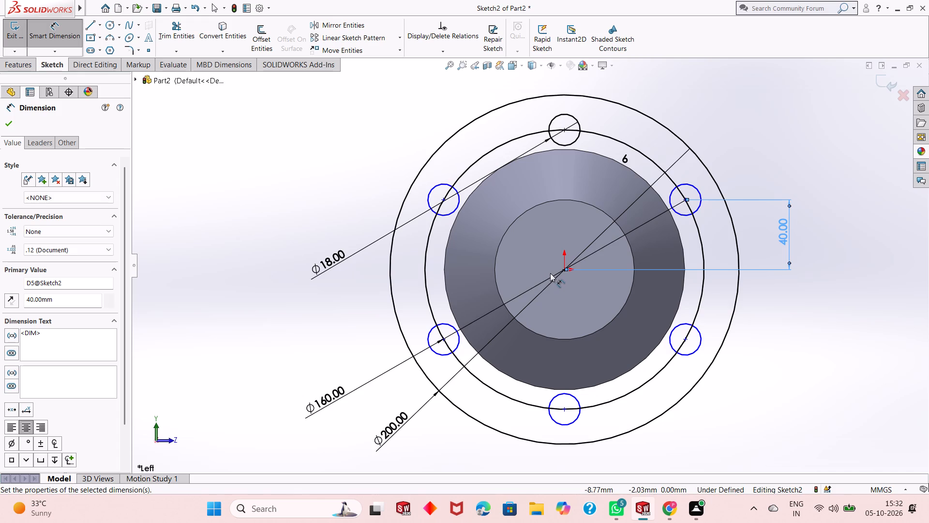
pyautogui.click(565, 271)
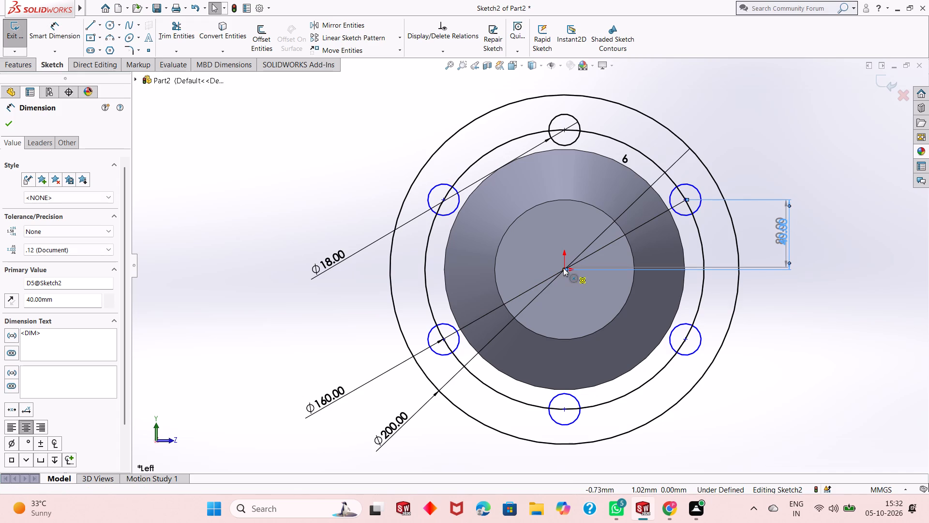
pyautogui.press('Escape')
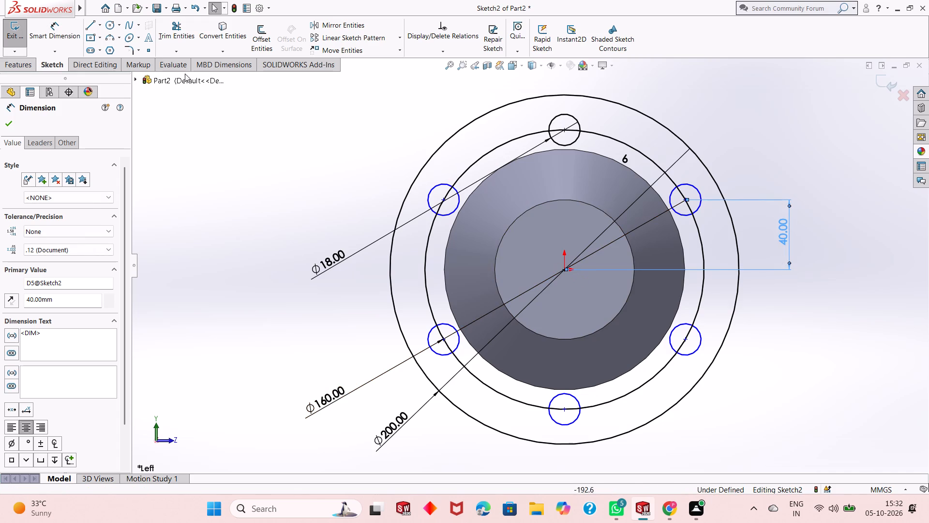
pyautogui.press('Escape')
pyautogui.press('Escape')
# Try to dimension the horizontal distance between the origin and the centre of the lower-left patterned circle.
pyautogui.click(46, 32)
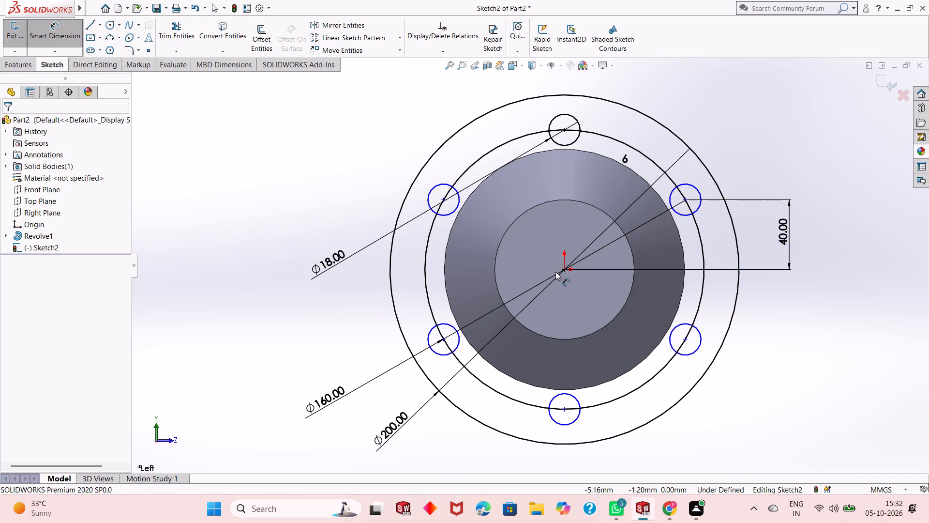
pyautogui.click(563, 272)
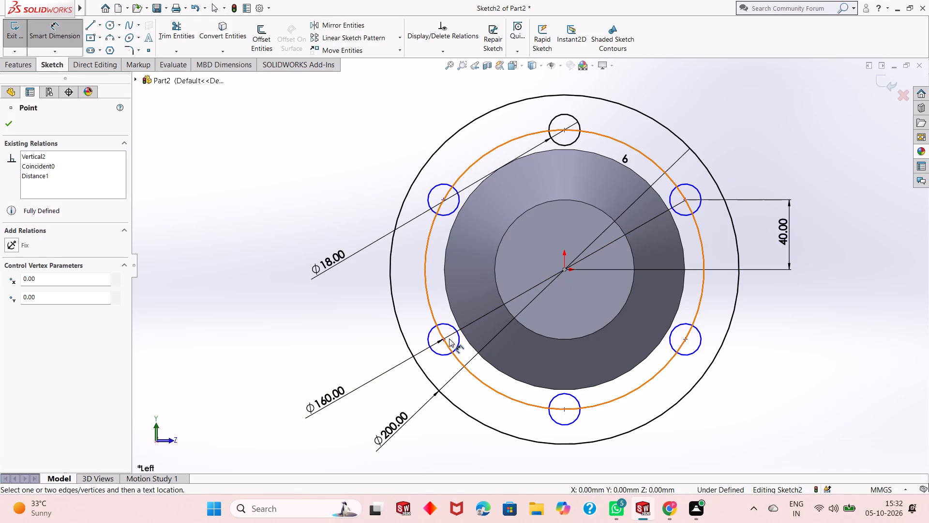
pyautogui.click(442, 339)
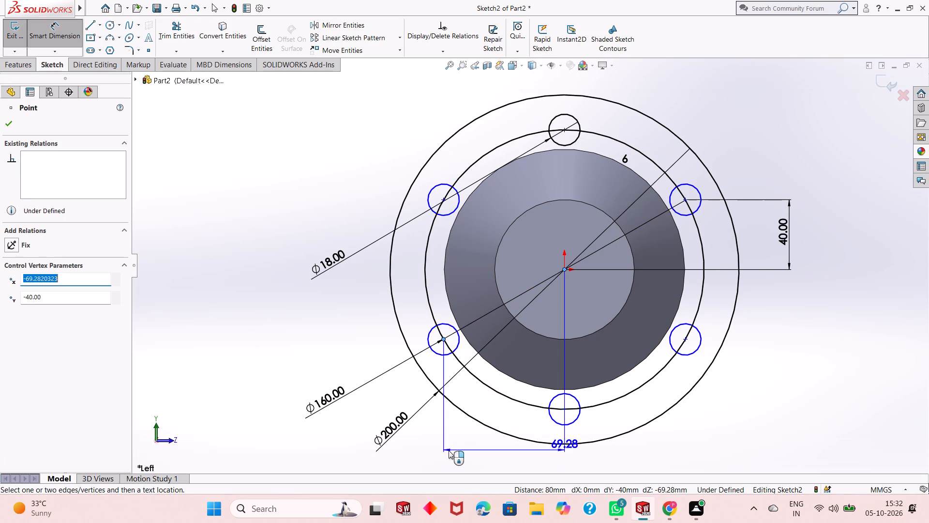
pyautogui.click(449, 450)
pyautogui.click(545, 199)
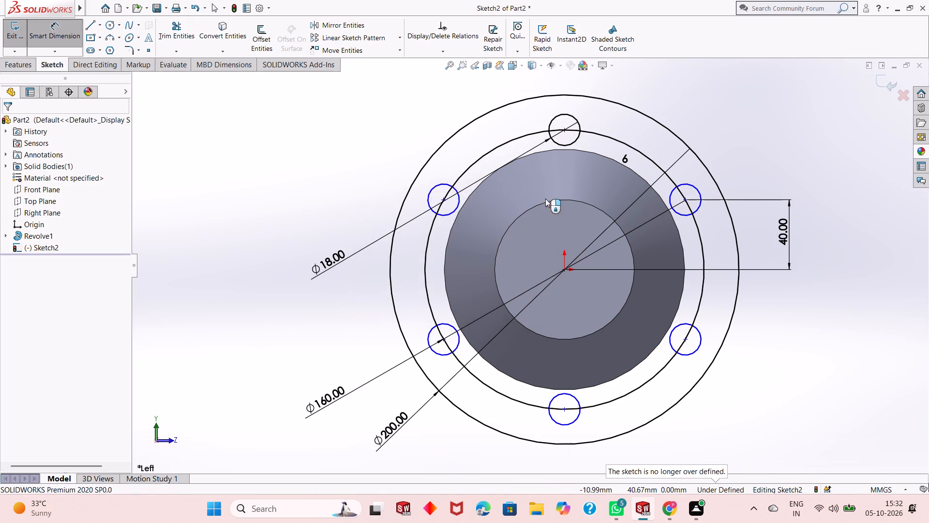
# Dimension the horizontal distance between the origin and the centre of the upper-left patterned circle.
pyautogui.click(445, 202)
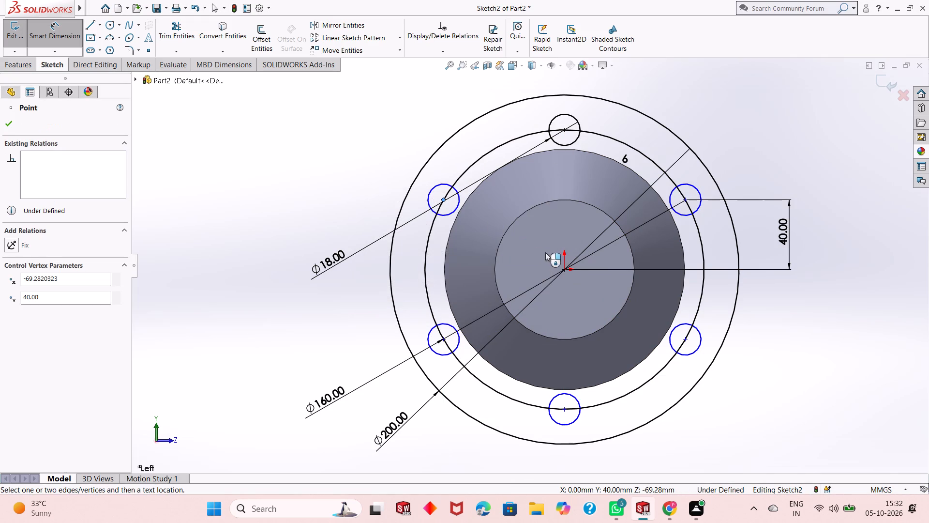
pyautogui.click(564, 273)
pyautogui.click(564, 272)
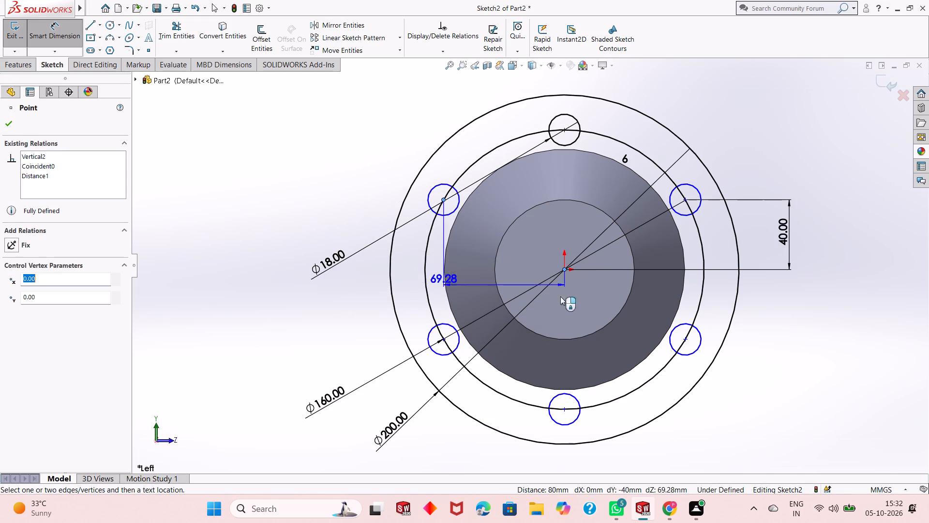
pyautogui.click(557, 338)
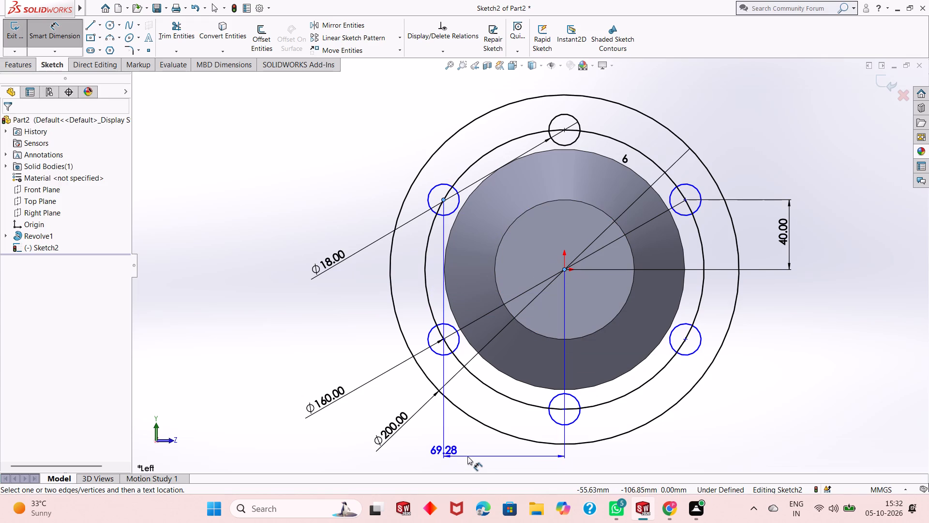
pyautogui.click(467, 456)
pyautogui.click(426, 436)
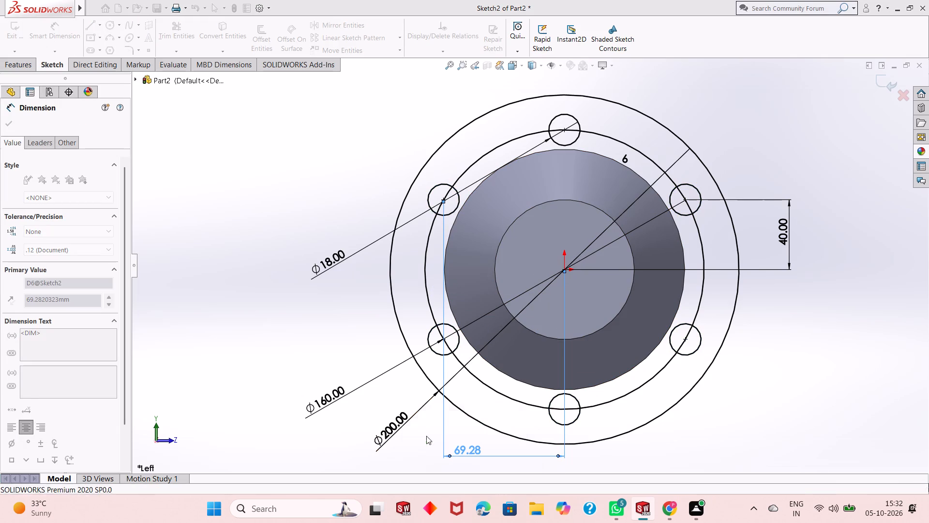
pyautogui.rightClick(197, 254)
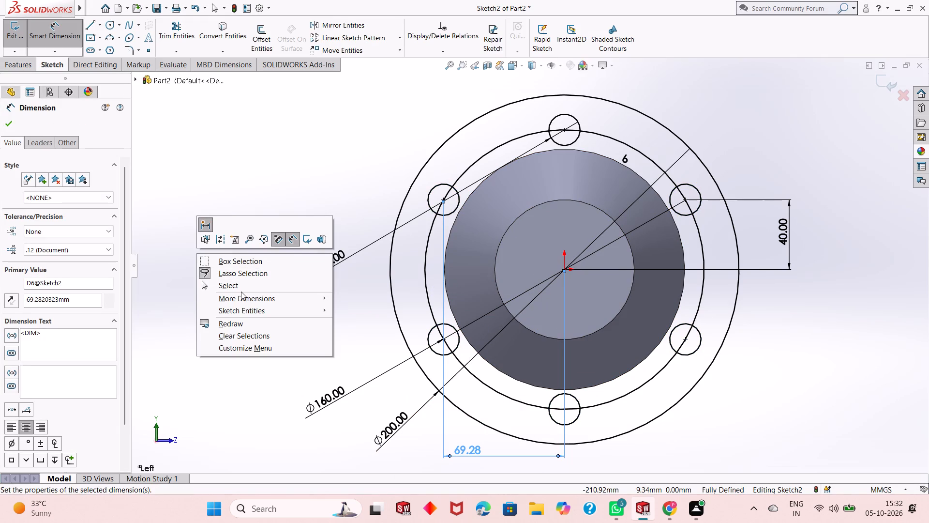
pyautogui.click(245, 288)
# Delete the 160 mm circle that runs through the hole centres from the flange sketch.
pyautogui.scroll(1, 494, 292)
pyautogui.moveTo(549, 274); pyautogui.dragTo(535, 279, button='middle')
pyautogui.scroll(1, 535, 279)
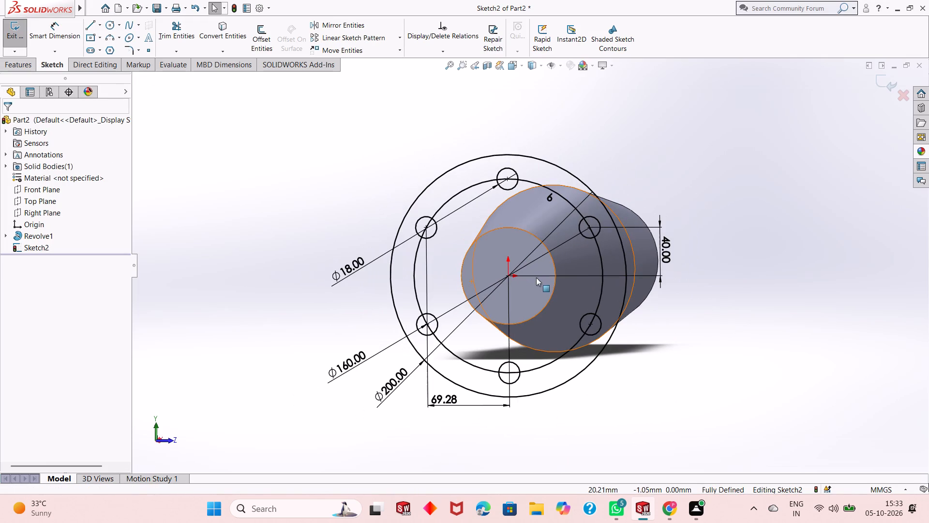
pyautogui.rightClick(457, 197)
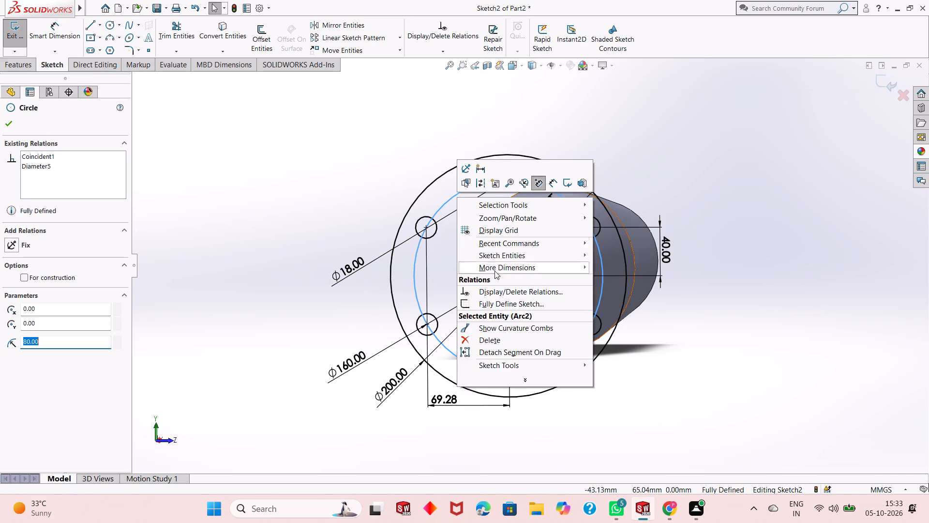
pyautogui.click(503, 341)
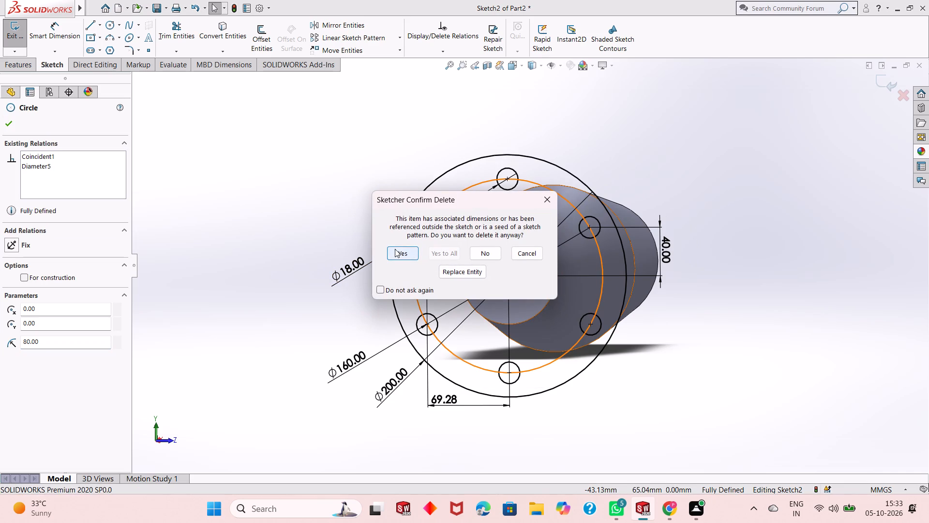
pyautogui.click(395, 249)
pyautogui.press('Escape')
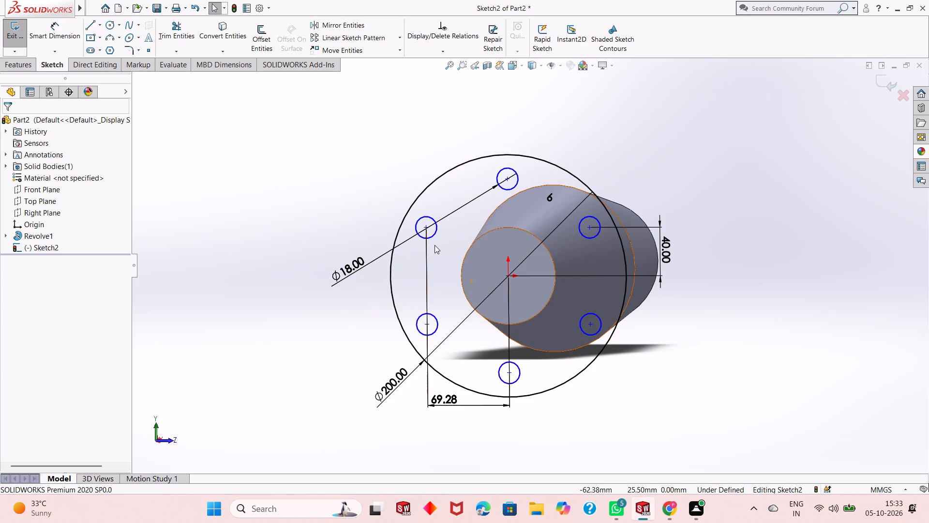
# Dimension the vertical distance between the origin and the centre of the topmost 18 mm circle.
pyautogui.hotkey('ctrl', '8')
pyautogui.scroll(-2, 604, 200)
pyautogui.scroll(1, 553, 242)
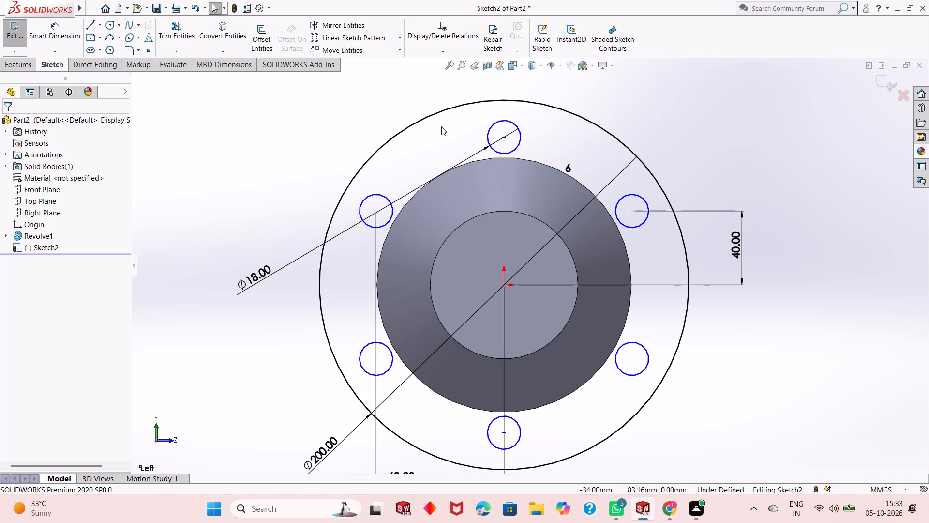
pyautogui.click(53, 37)
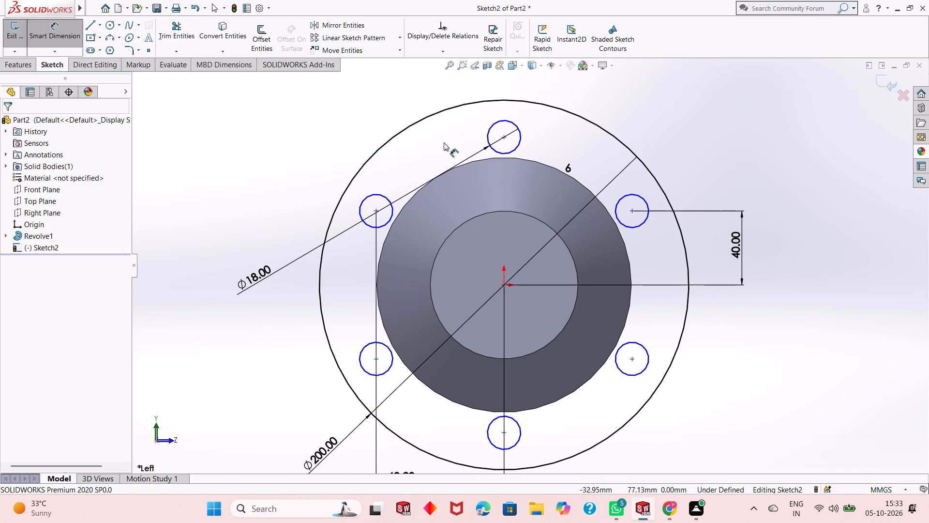
pyautogui.click(503, 138)
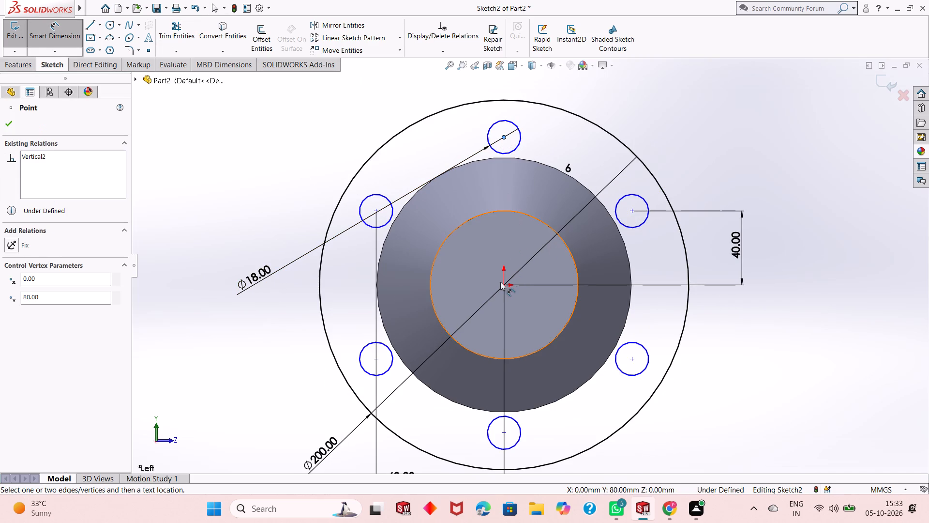
pyautogui.click(504, 286)
pyautogui.click(320, 262)
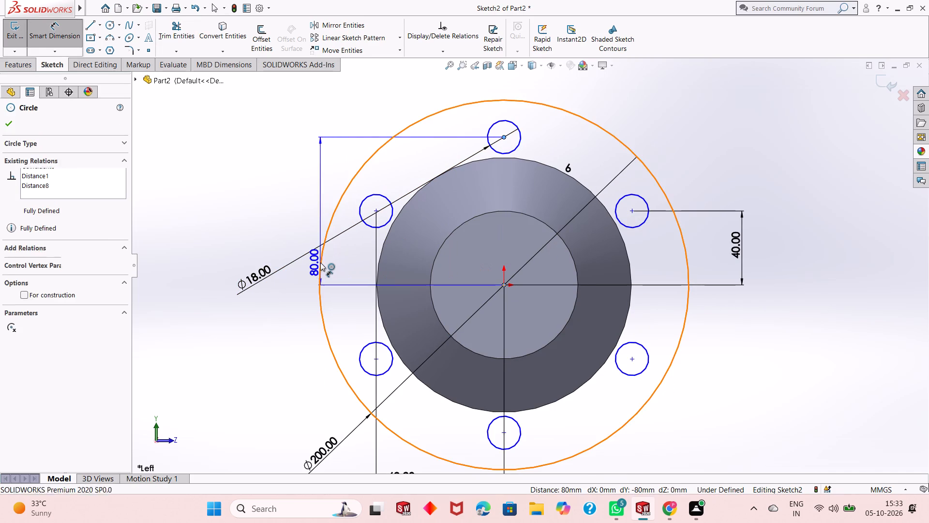
pyautogui.click(300, 244)
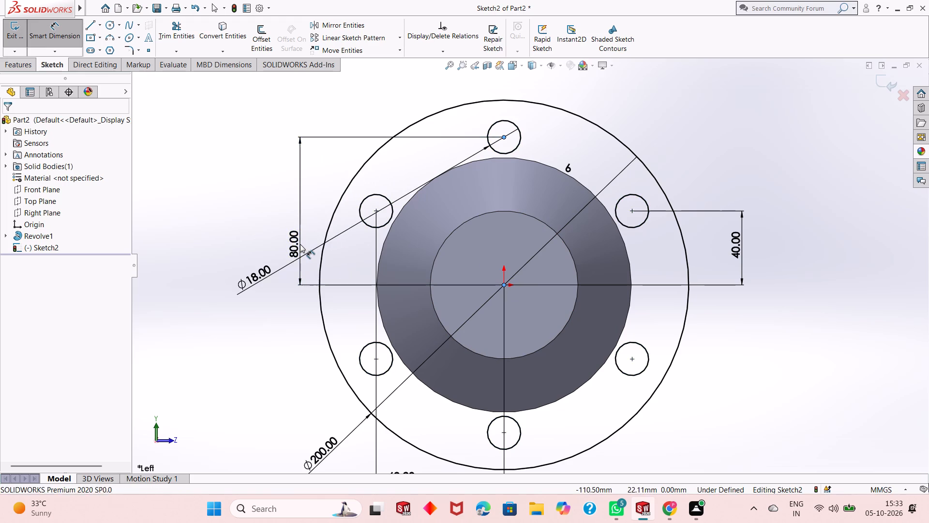
pyautogui.click(258, 232)
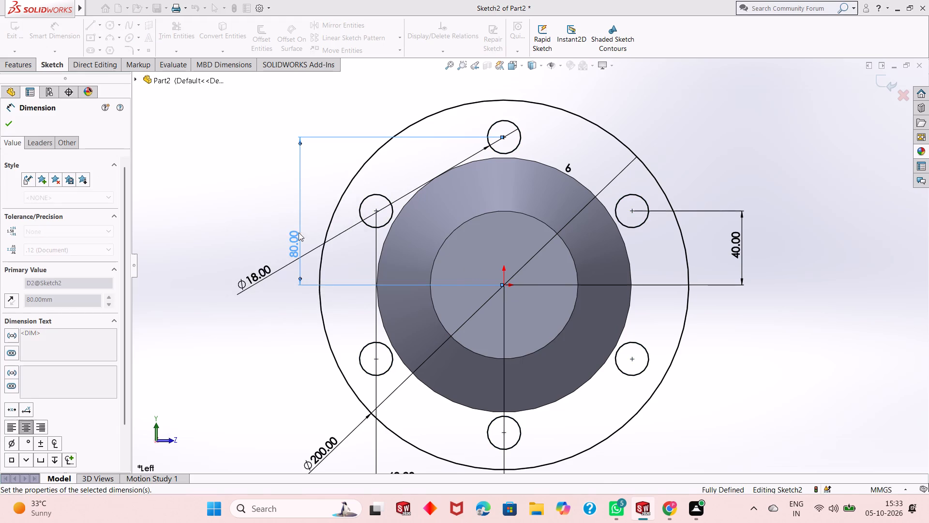
pyautogui.scroll(2, 409, 239)
pyautogui.rightClick(299, 199)
pyautogui.click(330, 231)
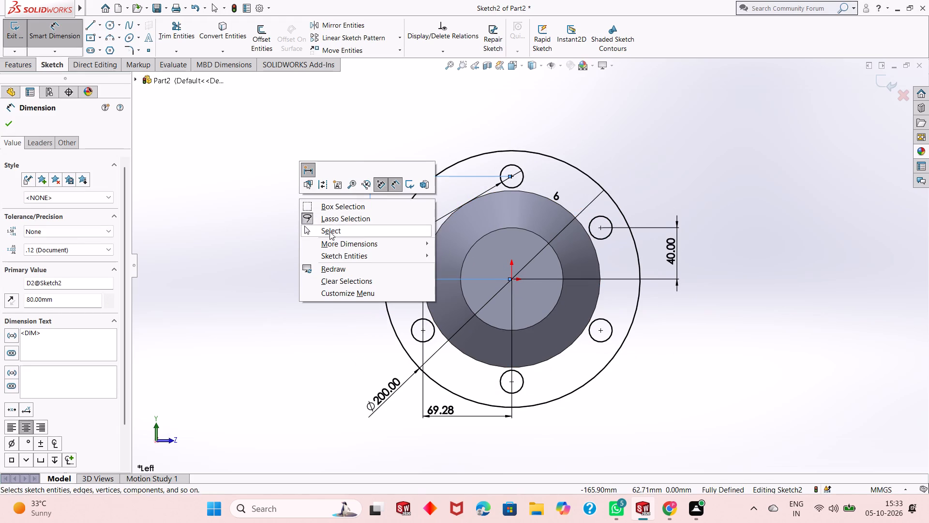
# Extrude the flange sketch as a blind boss 22 mm deep, reversed towards the revolved body with results merged.
pyautogui.scroll(1, 554, 280)
pyautogui.scroll(-1, 559, 265)
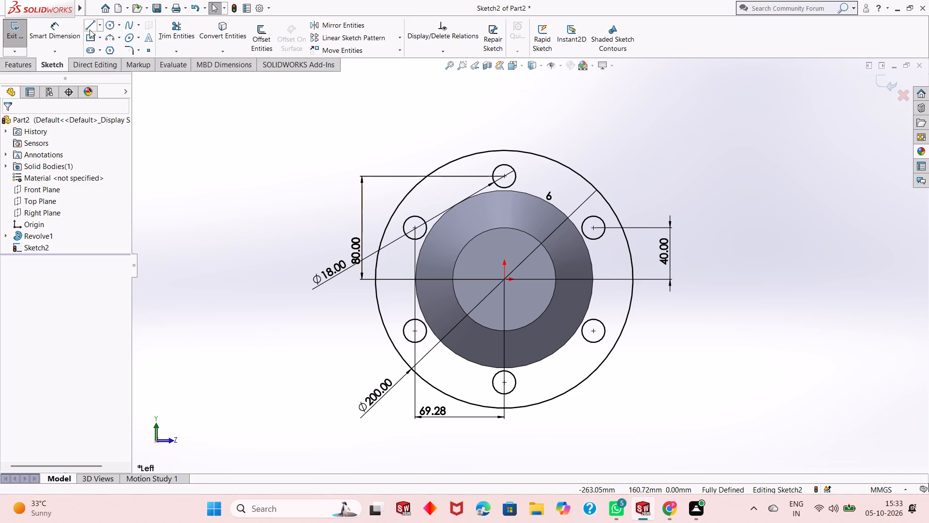
pyautogui.moveTo(389, 175); pyautogui.dragTo(384, 182, button='middle')
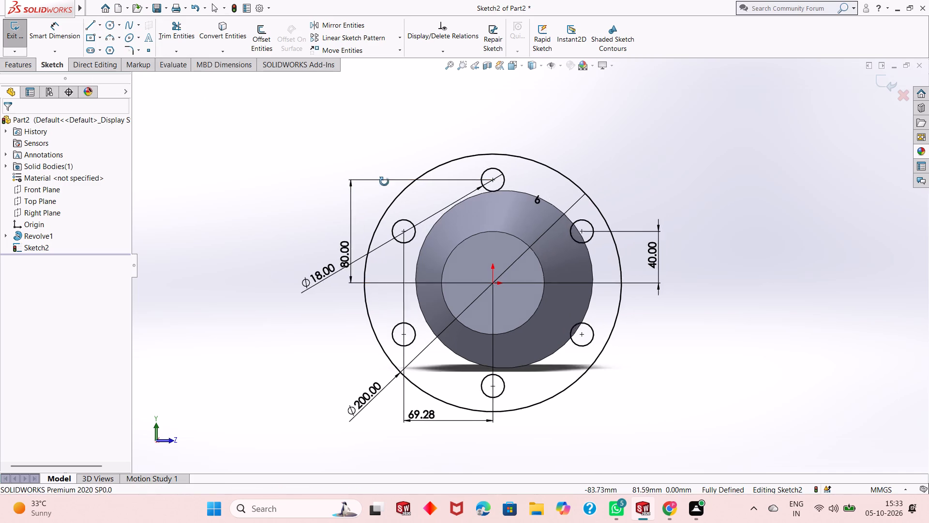
pyautogui.moveTo(384, 182); pyautogui.dragTo(337, 194, button='middle')
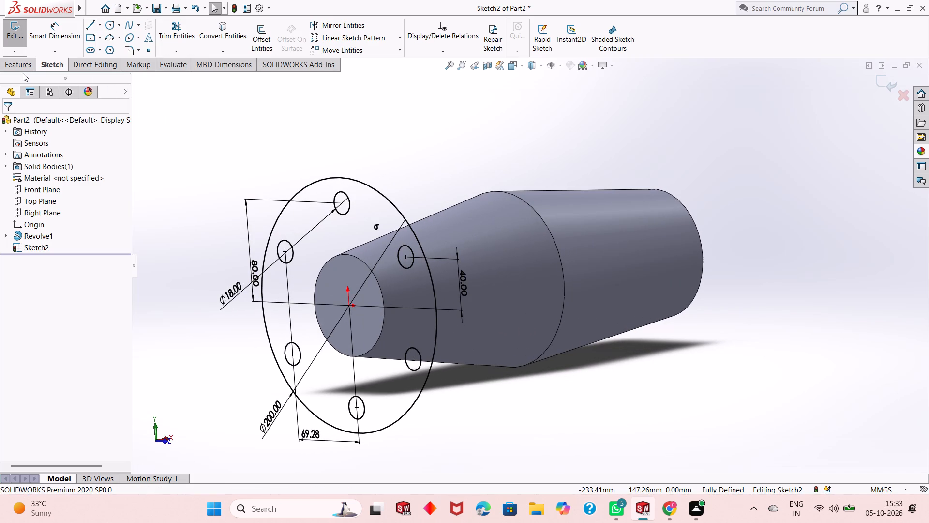
pyautogui.click(19, 68)
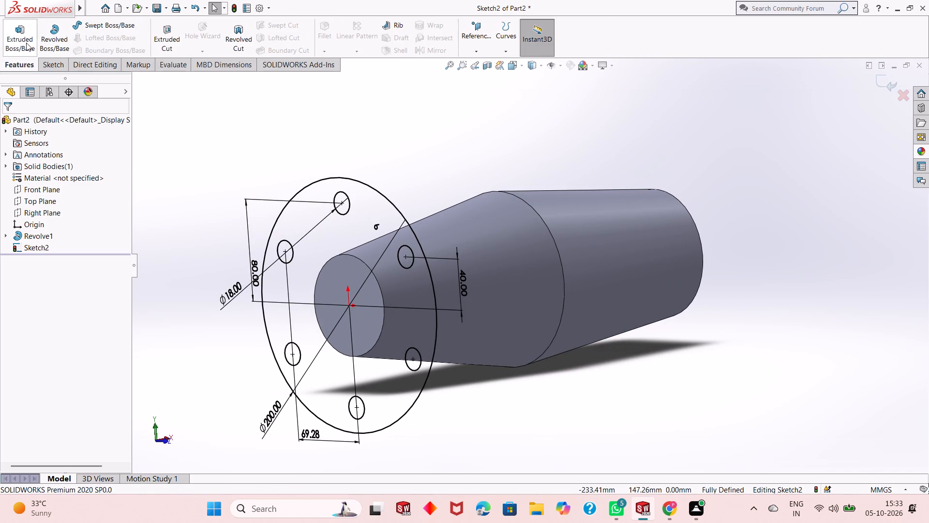
pyautogui.click(15, 46)
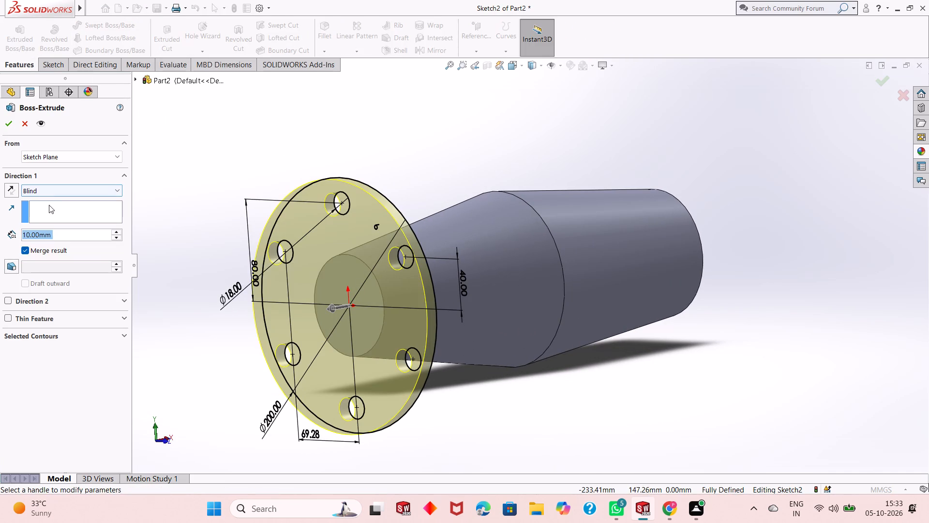
pyautogui.click(11, 195)
pyautogui.doubleClick(57, 234)
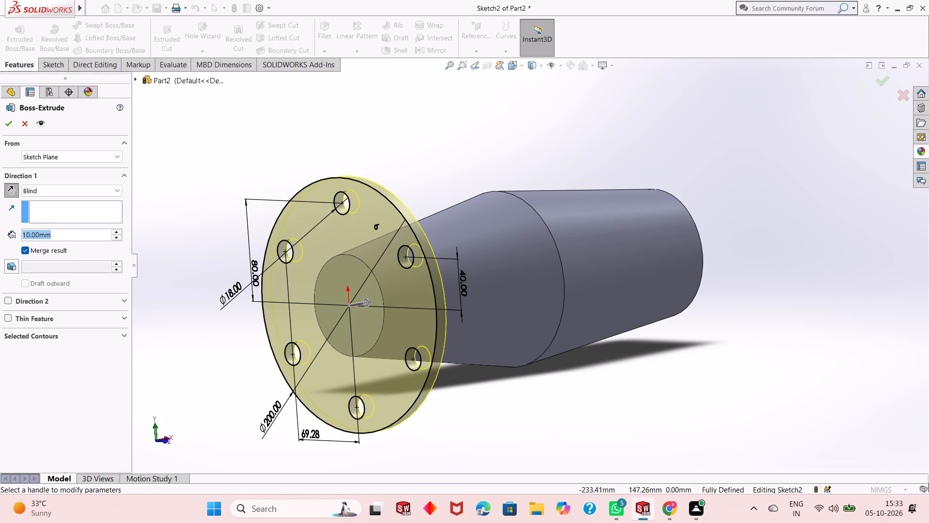
pyautogui.write('22')
pyautogui.press('Return')
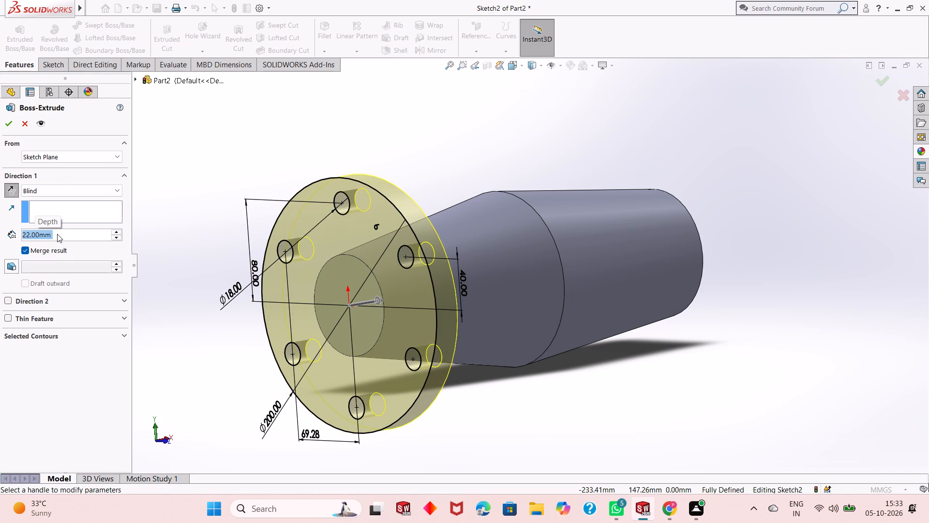
pyautogui.click(4, 123)
pyautogui.press('Escape')
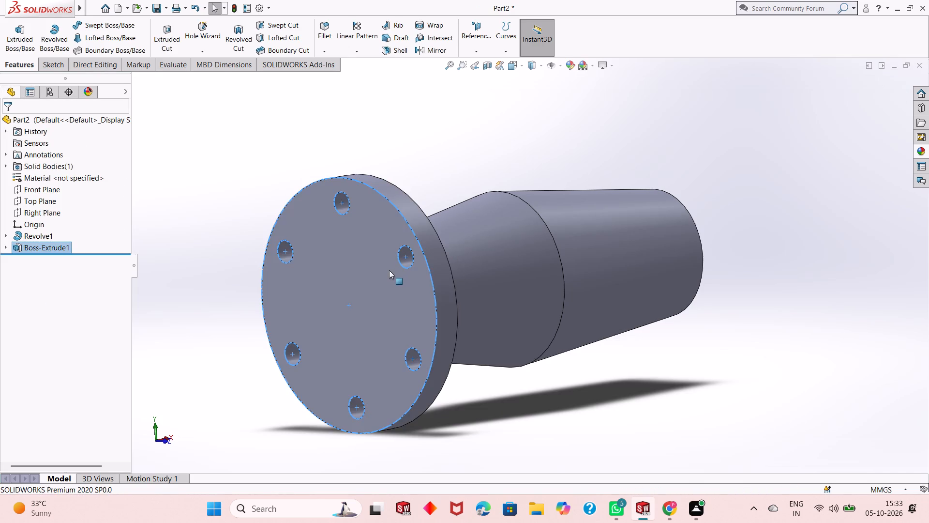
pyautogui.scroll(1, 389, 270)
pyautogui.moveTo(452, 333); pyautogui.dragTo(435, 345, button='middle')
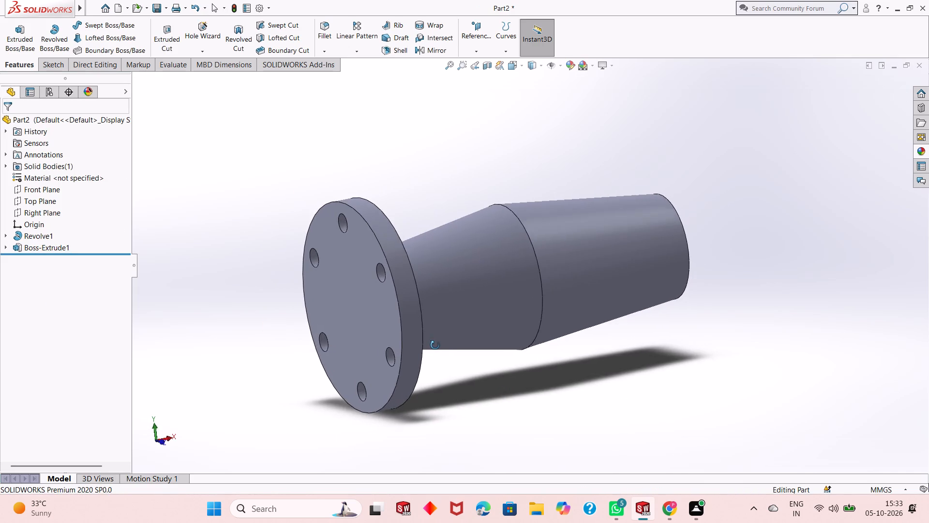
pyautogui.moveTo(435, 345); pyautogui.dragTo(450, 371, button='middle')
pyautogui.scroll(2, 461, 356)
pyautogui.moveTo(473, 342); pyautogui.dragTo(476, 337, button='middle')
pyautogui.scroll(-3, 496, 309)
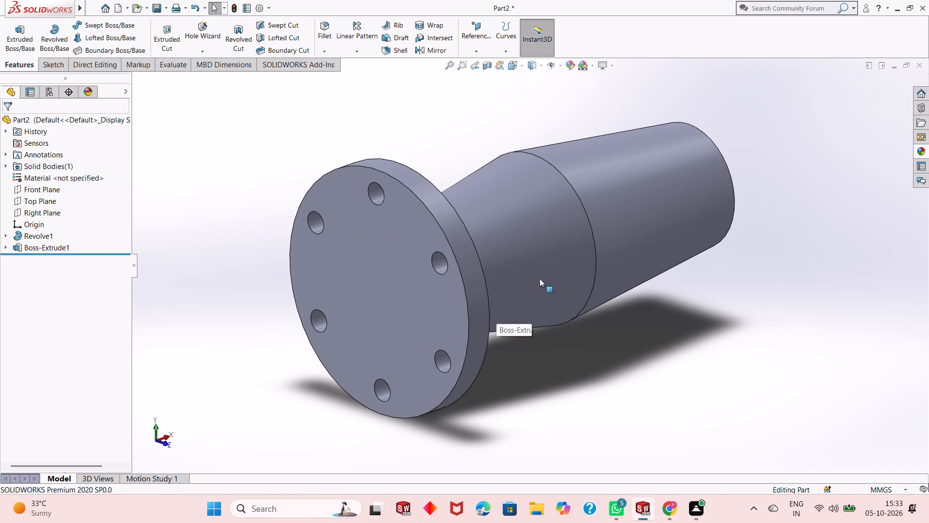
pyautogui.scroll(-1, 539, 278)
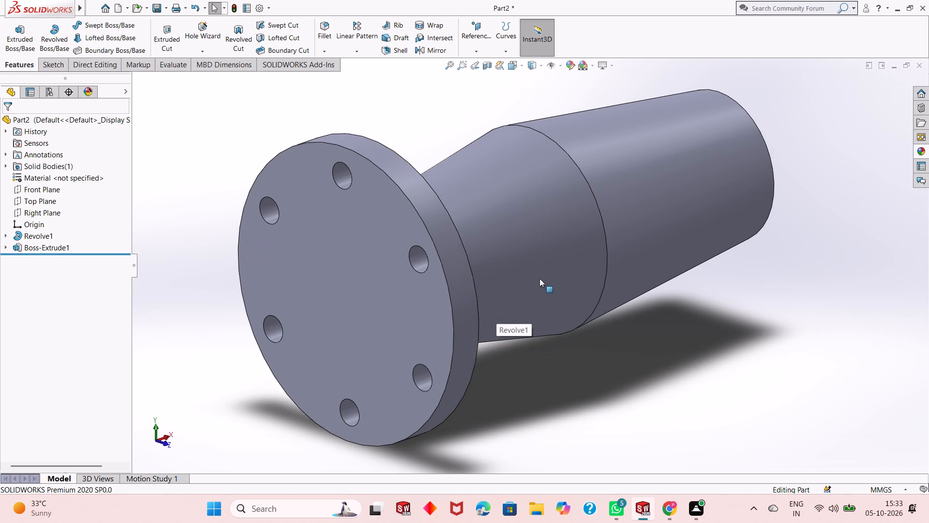
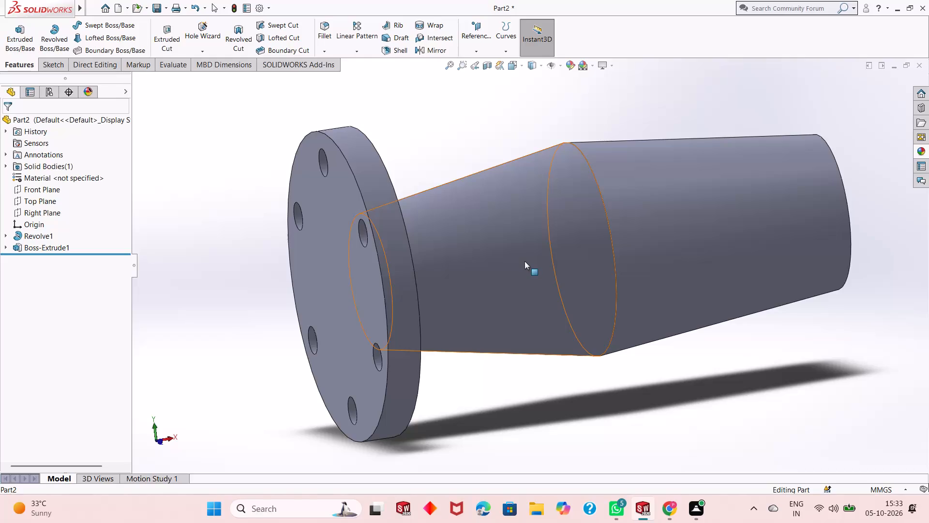
# Examine the flange, its bolt holes and the tapered revolved body from several sides.
pyautogui.scroll(-1, 524, 261)
pyautogui.scroll(1, 524, 261)
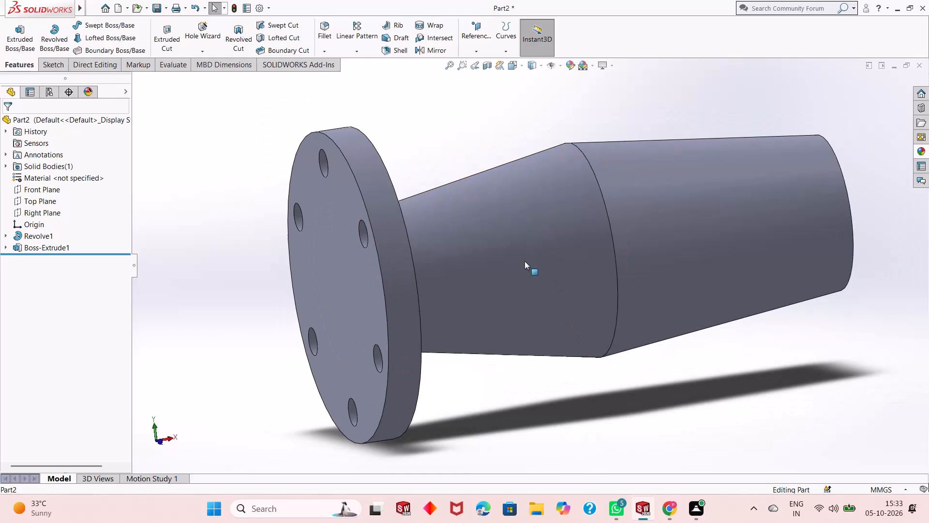
pyautogui.scroll(-2, 528, 211)
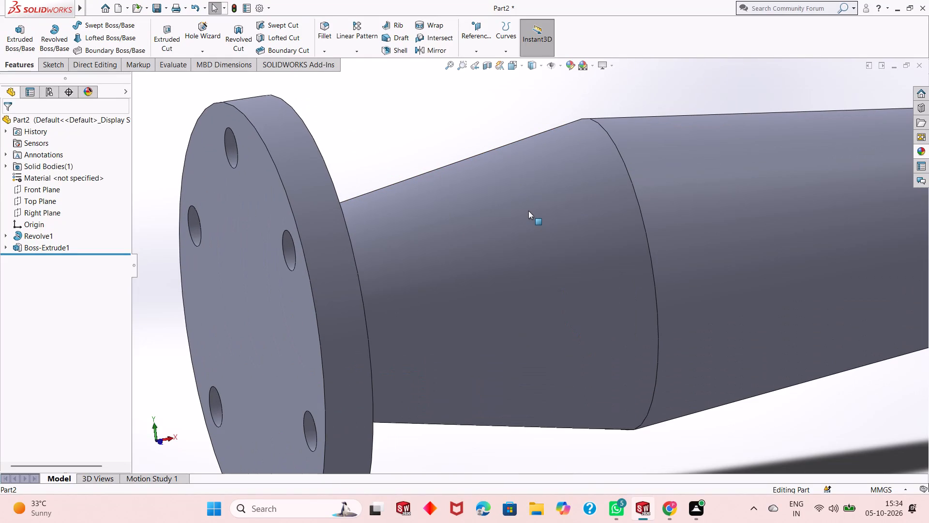
pyautogui.scroll(-2, 538, 199)
pyautogui.scroll(1, 495, 264)
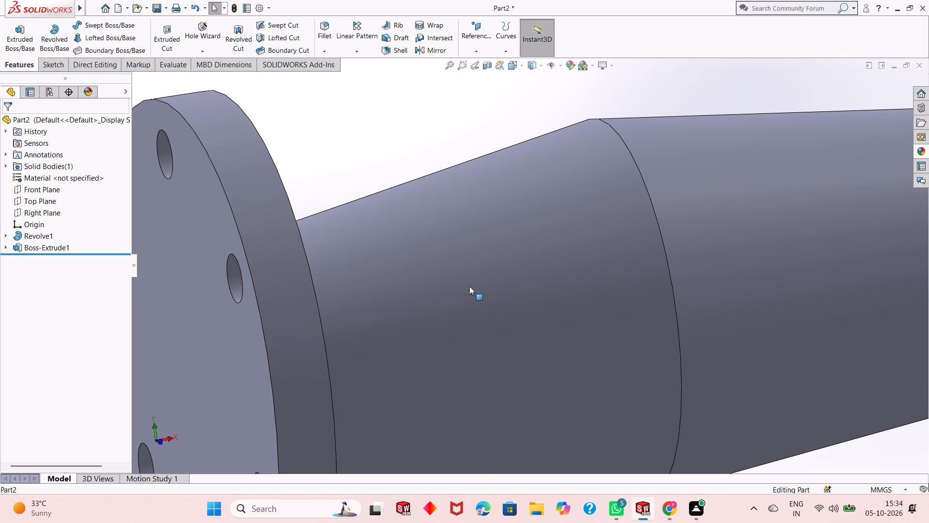
pyautogui.scroll(2, 495, 281)
pyautogui.moveTo(485, 280); pyautogui.dragTo(489, 261, button='middle')
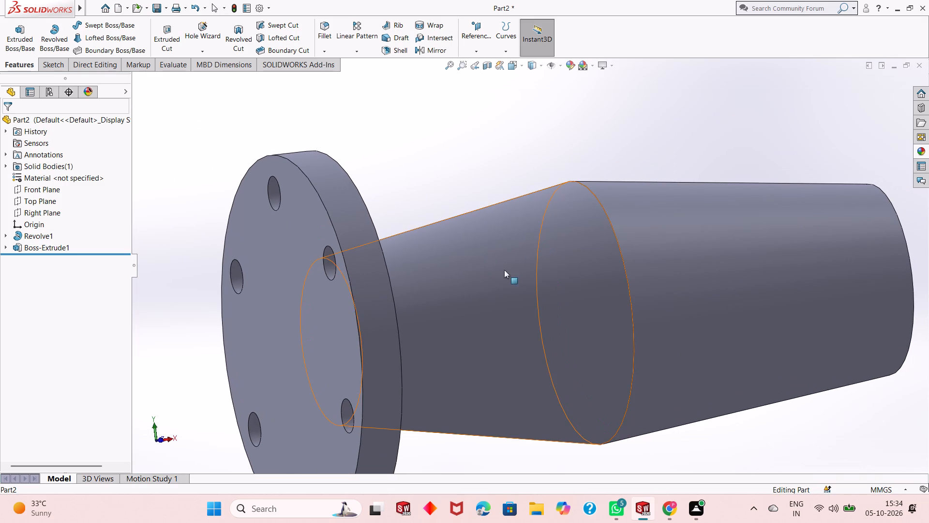
pyautogui.scroll(1, 573, 303)
pyautogui.moveTo(549, 294); pyautogui.dragTo(554, 327, button='middle')
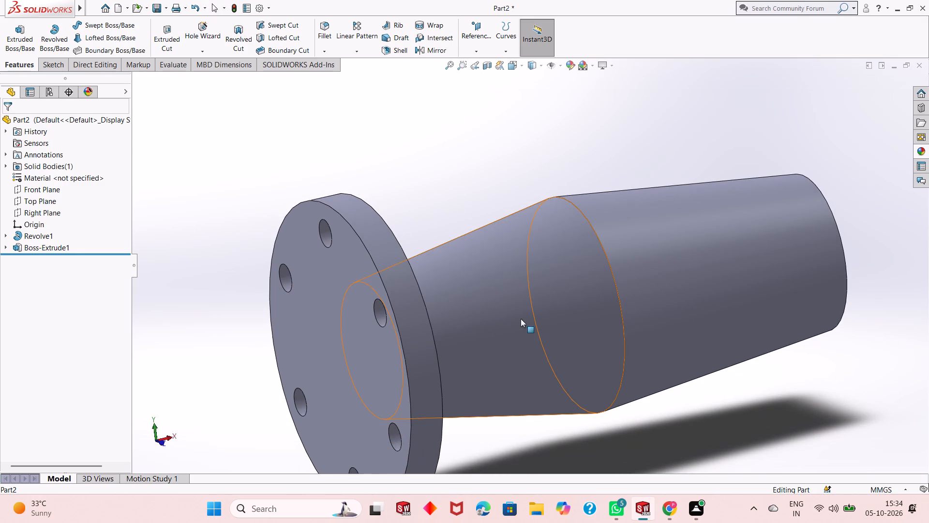
pyautogui.scroll(-2, 464, 294)
pyautogui.scroll(2, 486, 298)
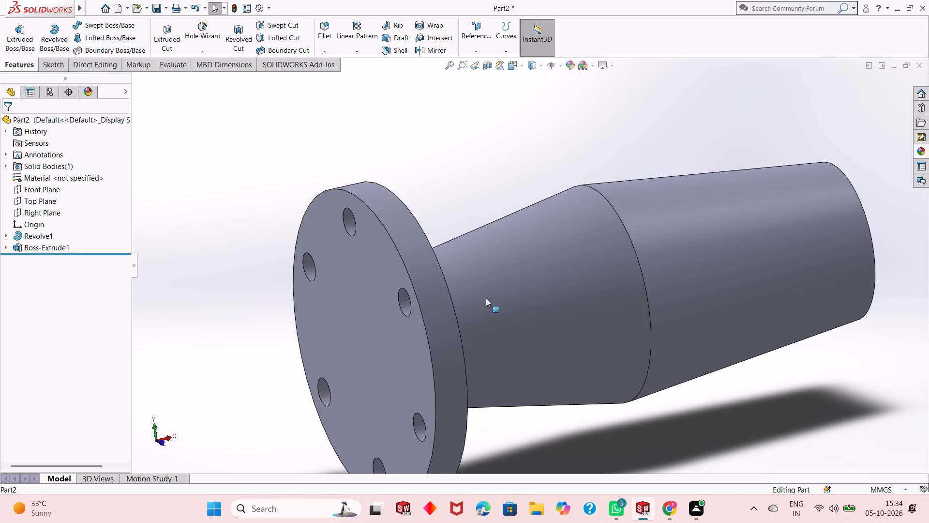
pyautogui.moveTo(562, 297); pyautogui.dragTo(548, 307, button='middle')
pyautogui.scroll(1, 505, 316)
pyautogui.moveTo(593, 279); pyautogui.dragTo(566, 308, button='middle')
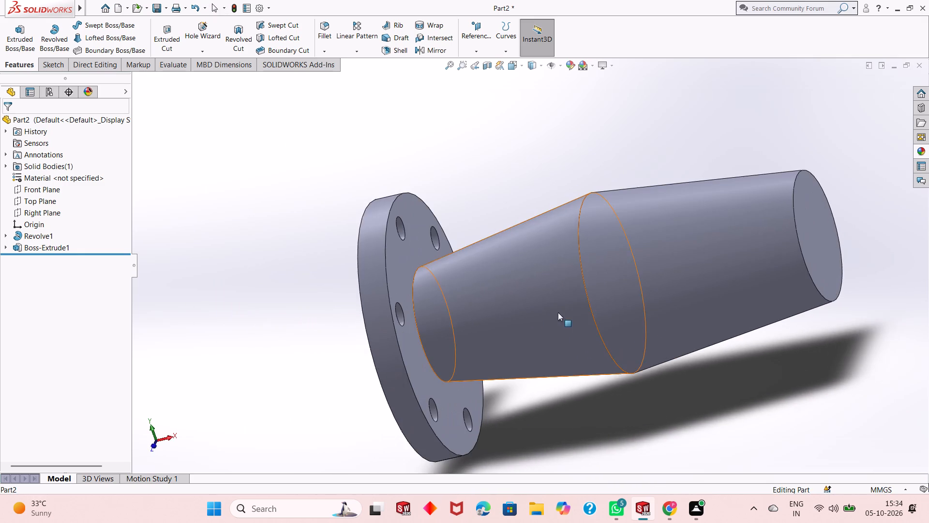
pyautogui.scroll(-2, 510, 292)
pyautogui.scroll(1, 503, 303)
pyautogui.moveTo(515, 288); pyautogui.dragTo(555, 258, button='middle')
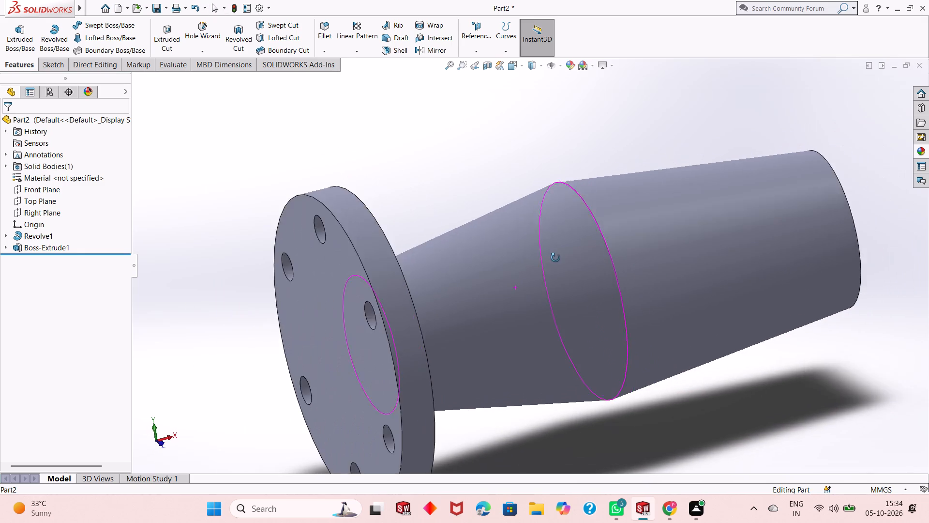
pyautogui.moveTo(555, 258); pyautogui.dragTo(574, 251, button='middle')
pyautogui.scroll(2, 555, 254)
pyautogui.moveTo(553, 278); pyautogui.dragTo(558, 307, button='middle')
pyautogui.scroll(2, 526, 291)
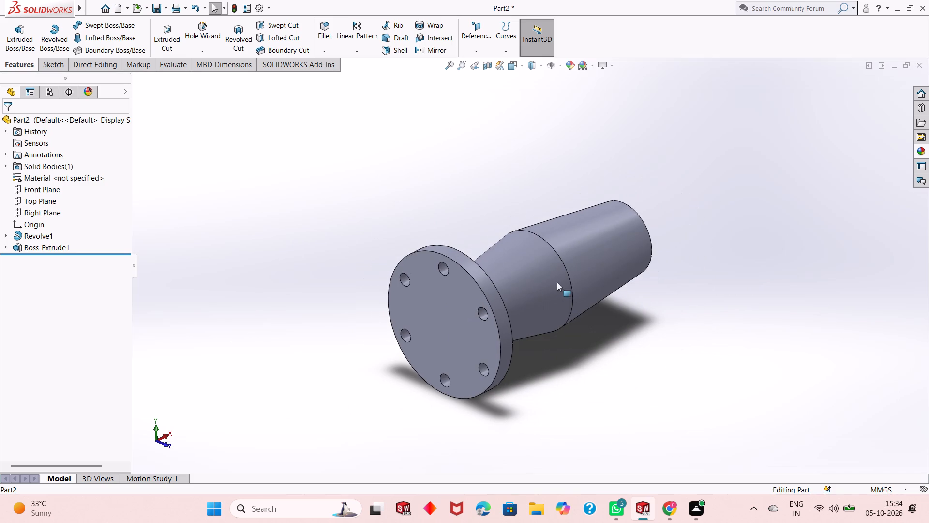
pyautogui.moveTo(559, 283); pyautogui.dragTo(572, 268, button='middle')
pyautogui.scroll(-2, 524, 272)
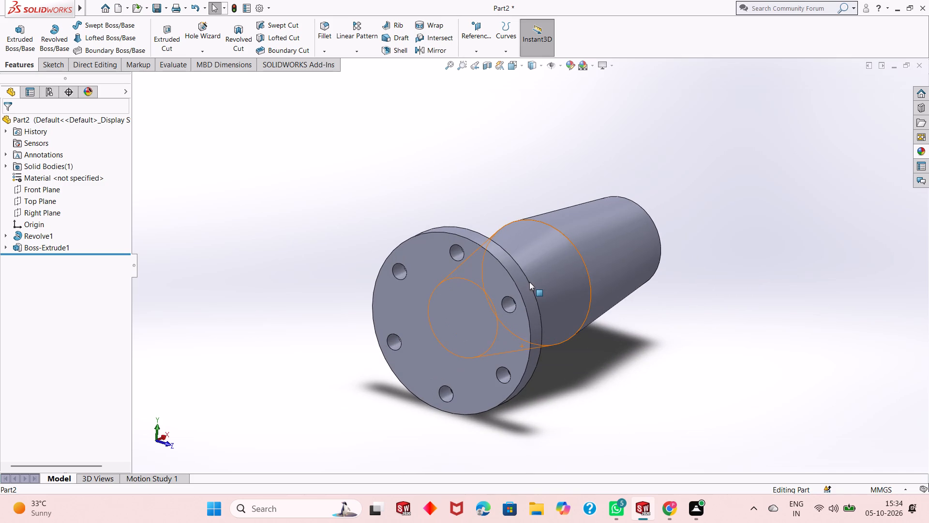
pyautogui.moveTo(529, 282); pyautogui.dragTo(489, 268, button='middle')
pyautogui.scroll(1, 483, 269)
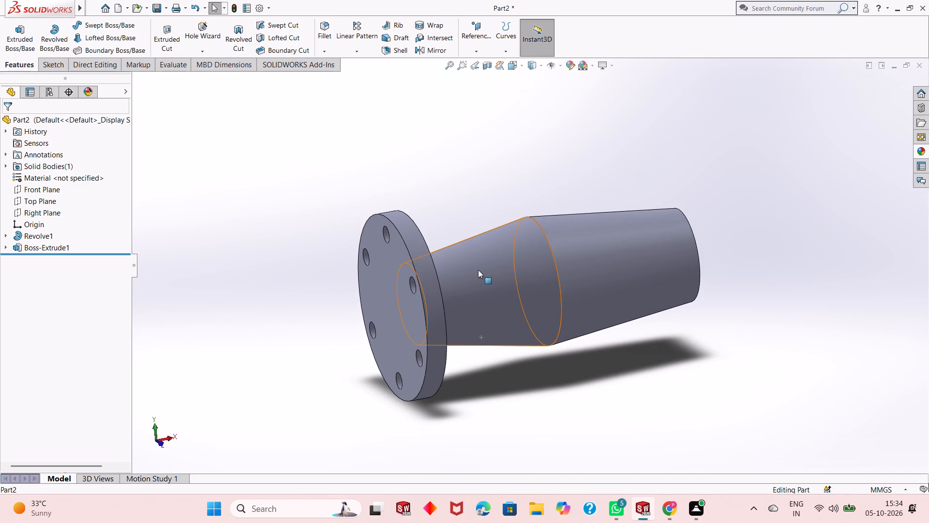
pyautogui.moveTo(463, 270); pyautogui.dragTo(448, 280, button='middle')
pyautogui.moveTo(477, 265); pyautogui.dragTo(492, 308, button='middle')
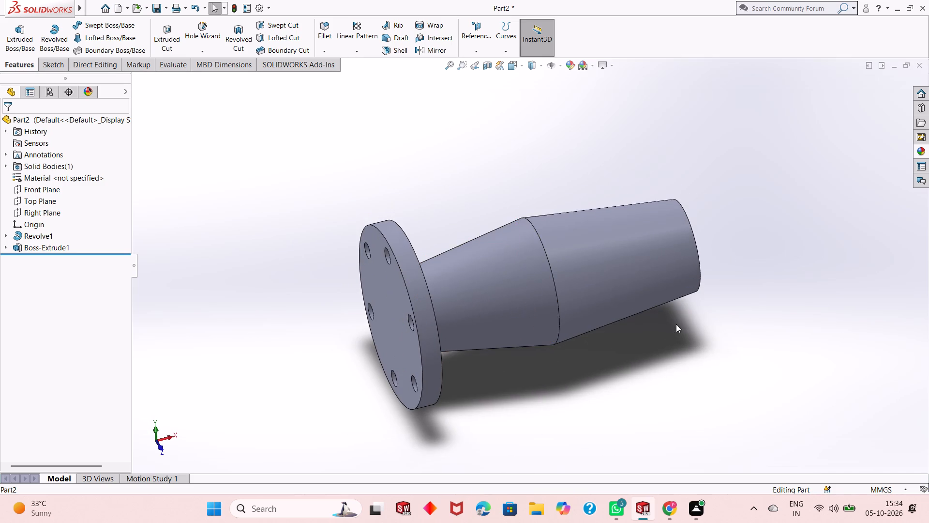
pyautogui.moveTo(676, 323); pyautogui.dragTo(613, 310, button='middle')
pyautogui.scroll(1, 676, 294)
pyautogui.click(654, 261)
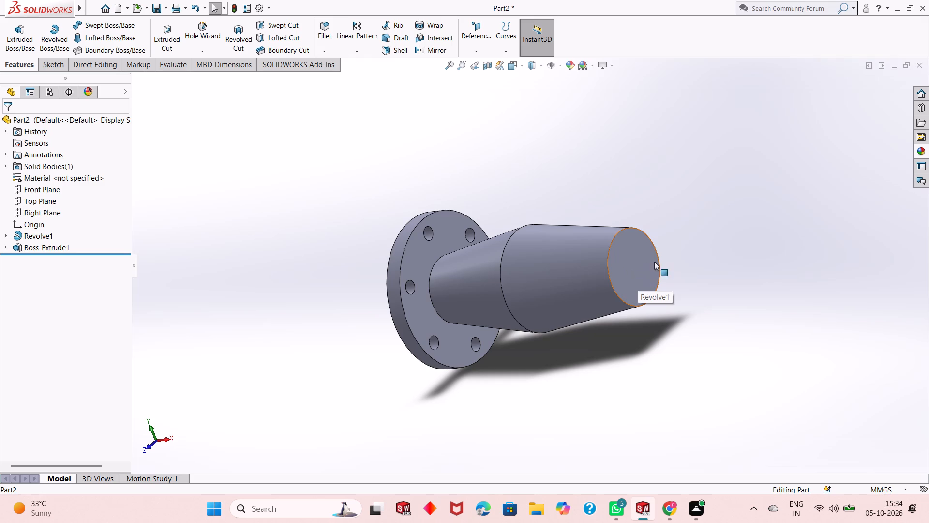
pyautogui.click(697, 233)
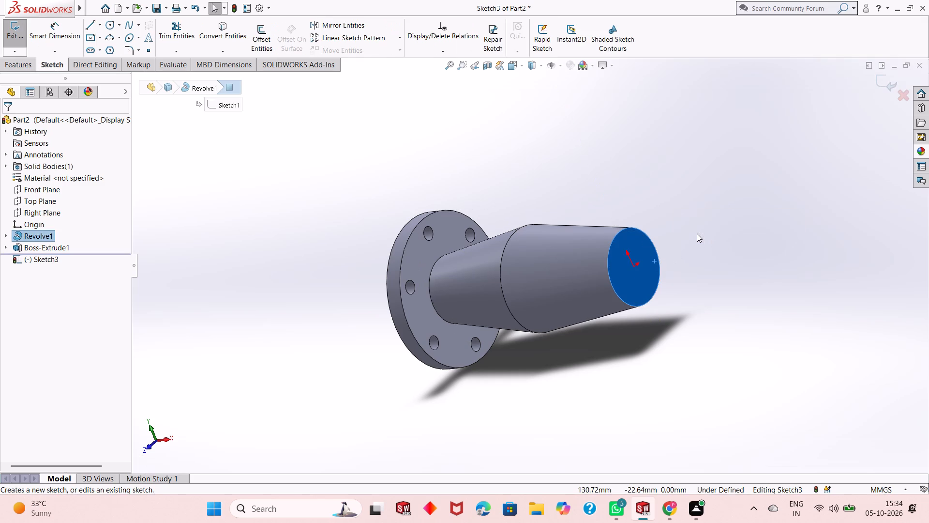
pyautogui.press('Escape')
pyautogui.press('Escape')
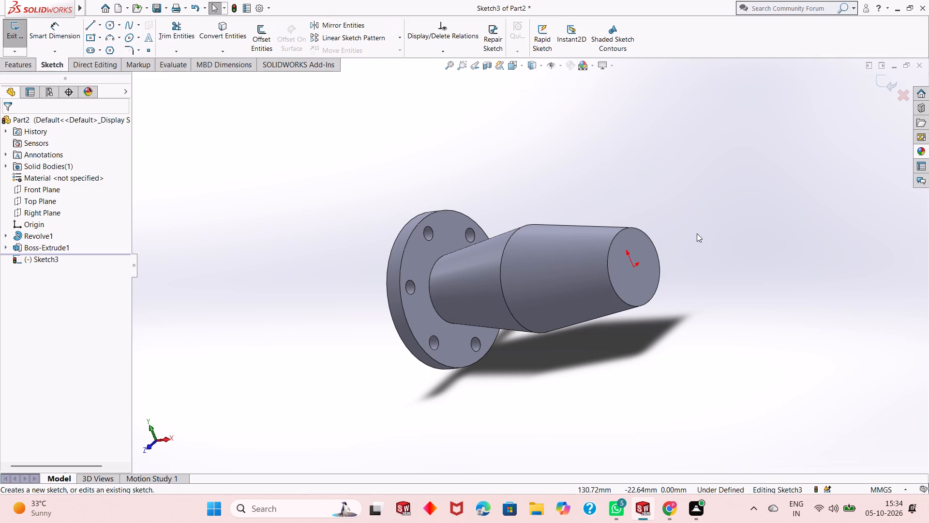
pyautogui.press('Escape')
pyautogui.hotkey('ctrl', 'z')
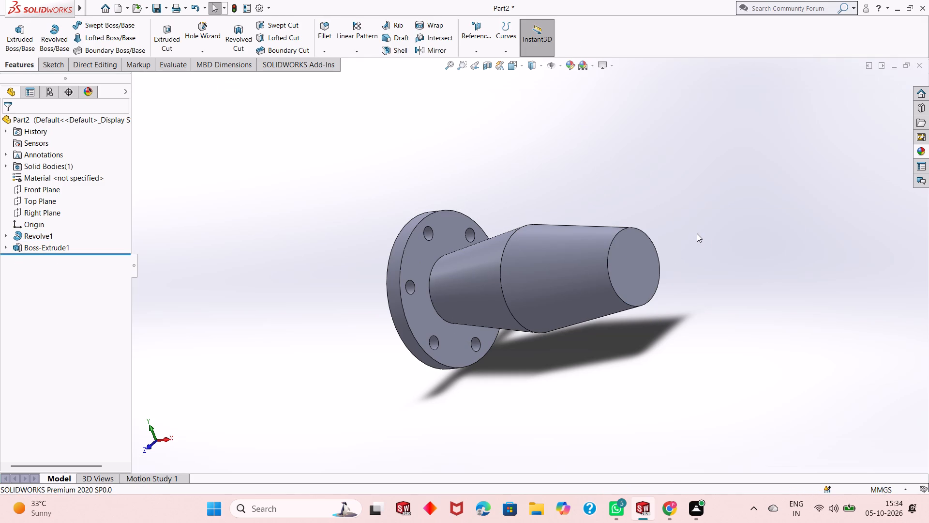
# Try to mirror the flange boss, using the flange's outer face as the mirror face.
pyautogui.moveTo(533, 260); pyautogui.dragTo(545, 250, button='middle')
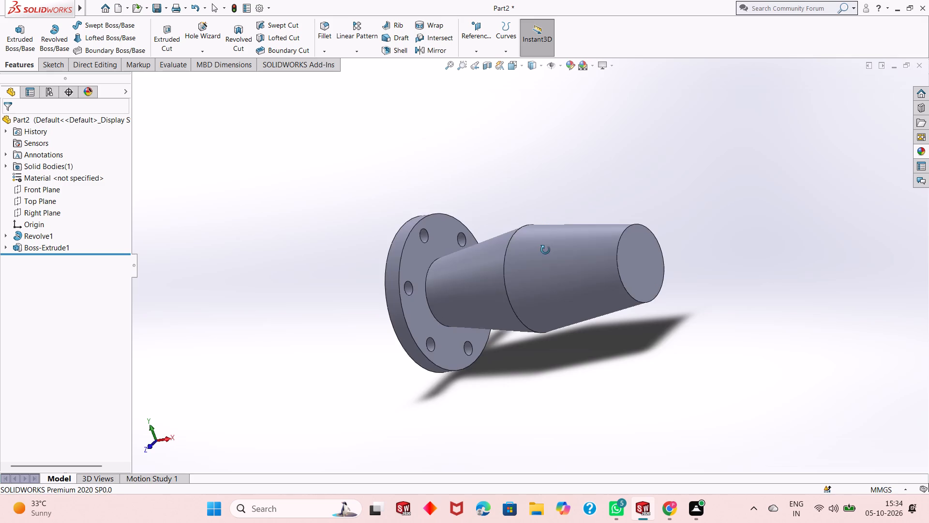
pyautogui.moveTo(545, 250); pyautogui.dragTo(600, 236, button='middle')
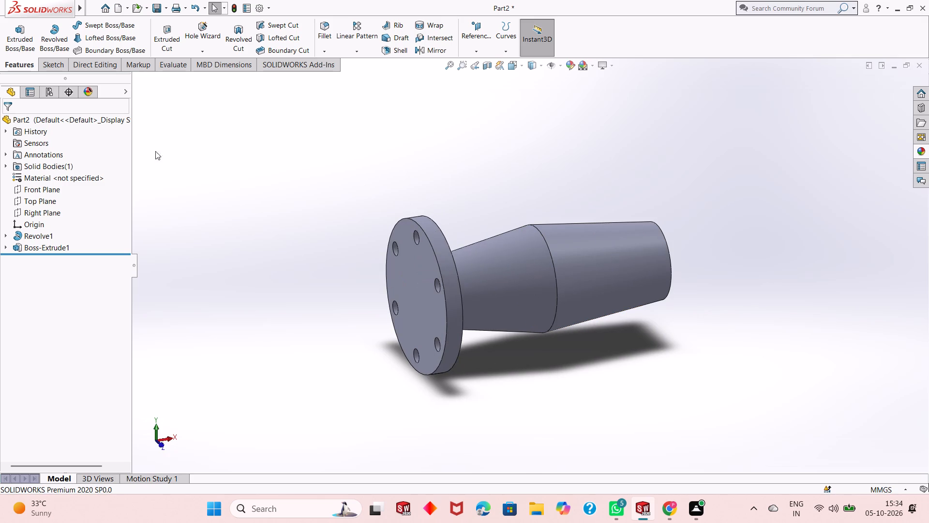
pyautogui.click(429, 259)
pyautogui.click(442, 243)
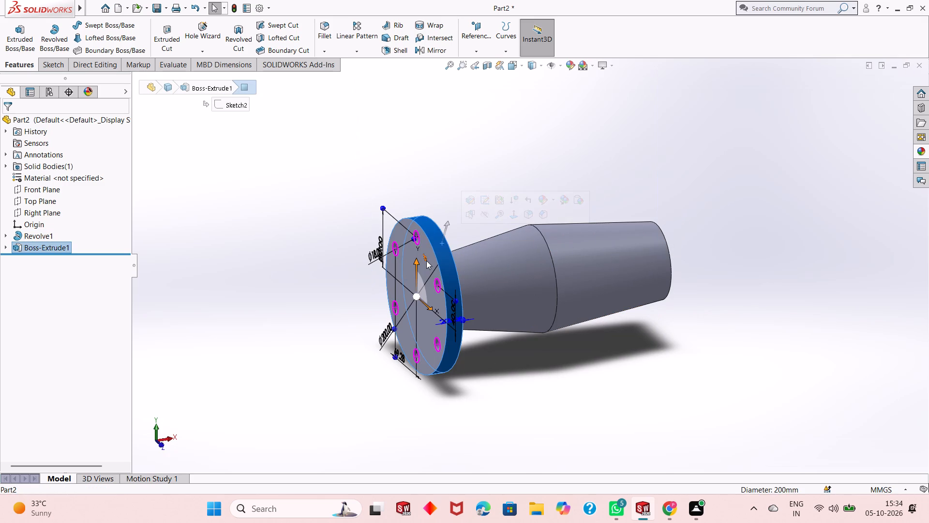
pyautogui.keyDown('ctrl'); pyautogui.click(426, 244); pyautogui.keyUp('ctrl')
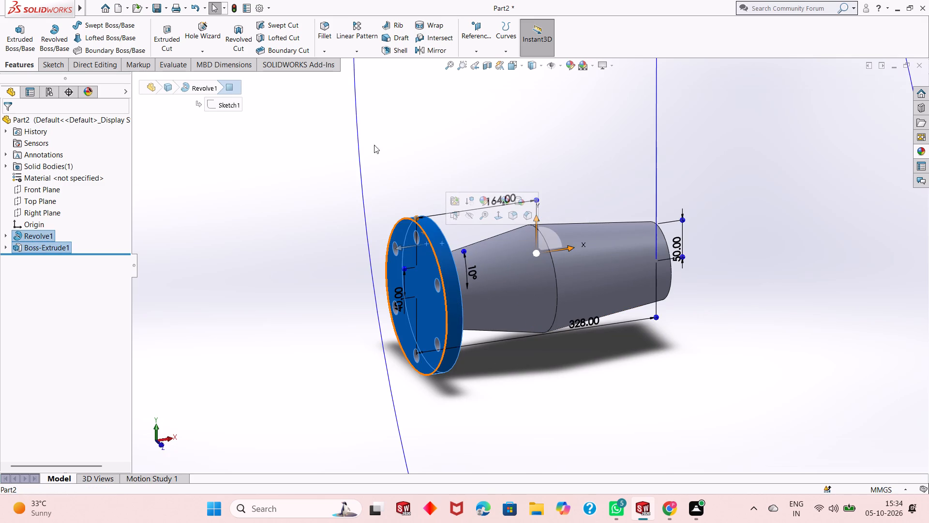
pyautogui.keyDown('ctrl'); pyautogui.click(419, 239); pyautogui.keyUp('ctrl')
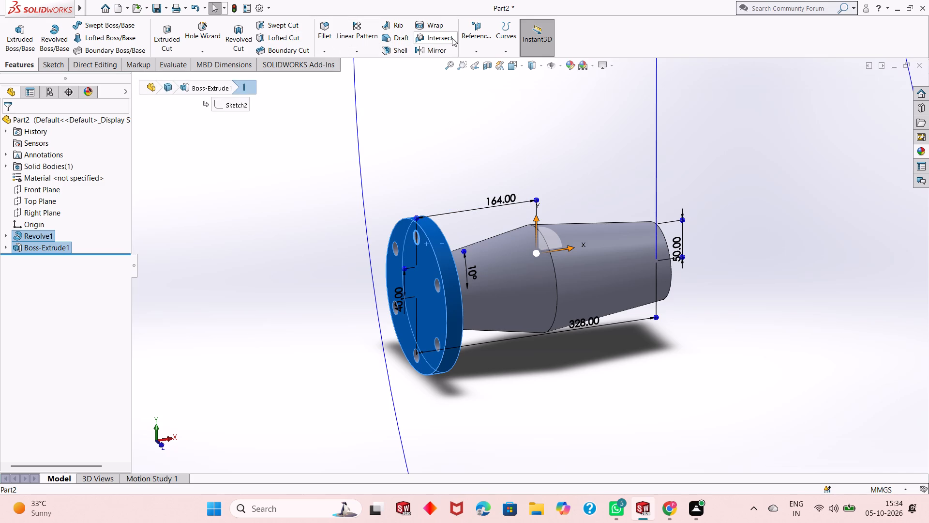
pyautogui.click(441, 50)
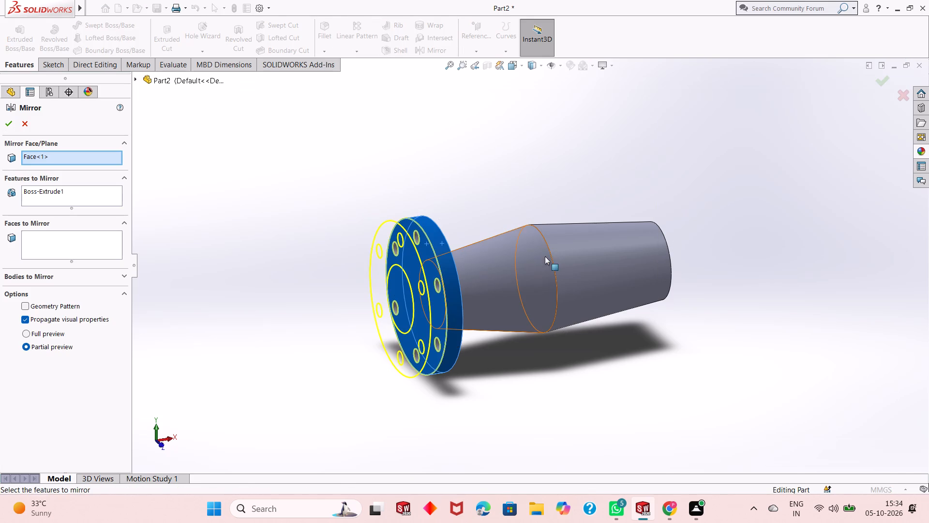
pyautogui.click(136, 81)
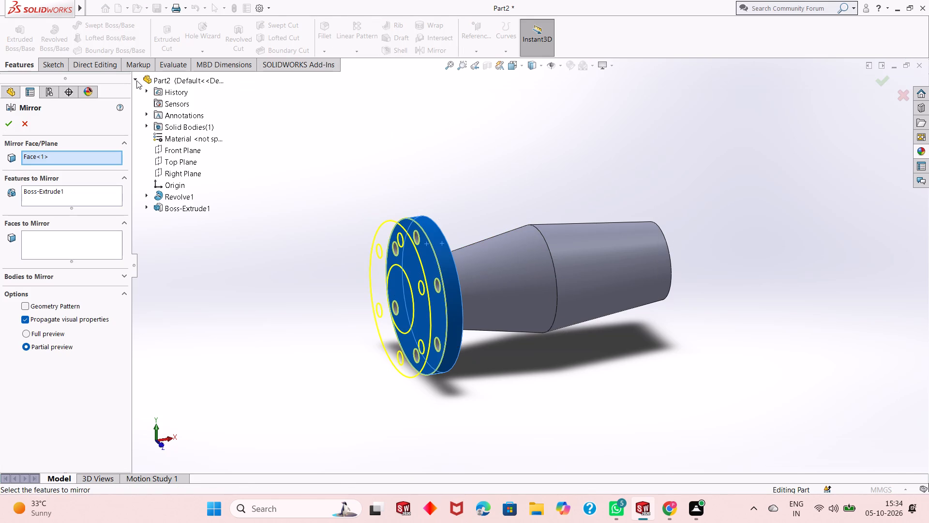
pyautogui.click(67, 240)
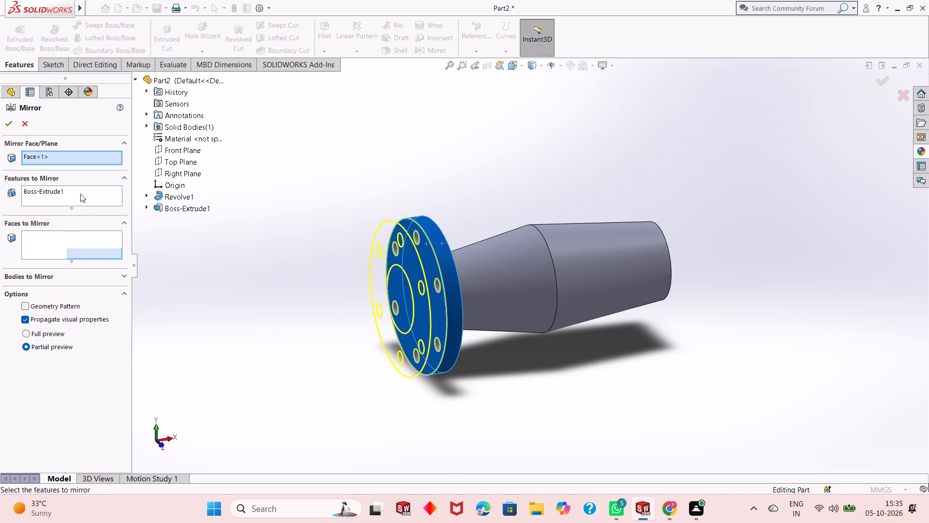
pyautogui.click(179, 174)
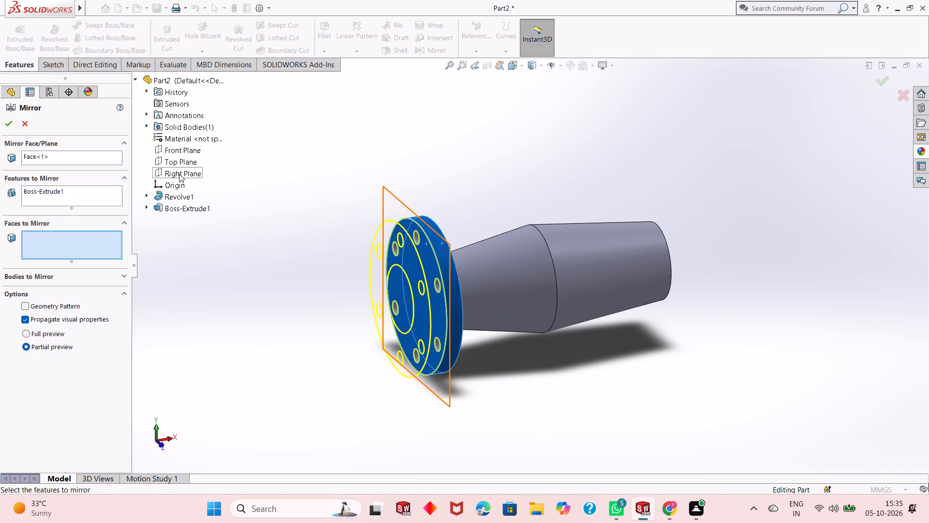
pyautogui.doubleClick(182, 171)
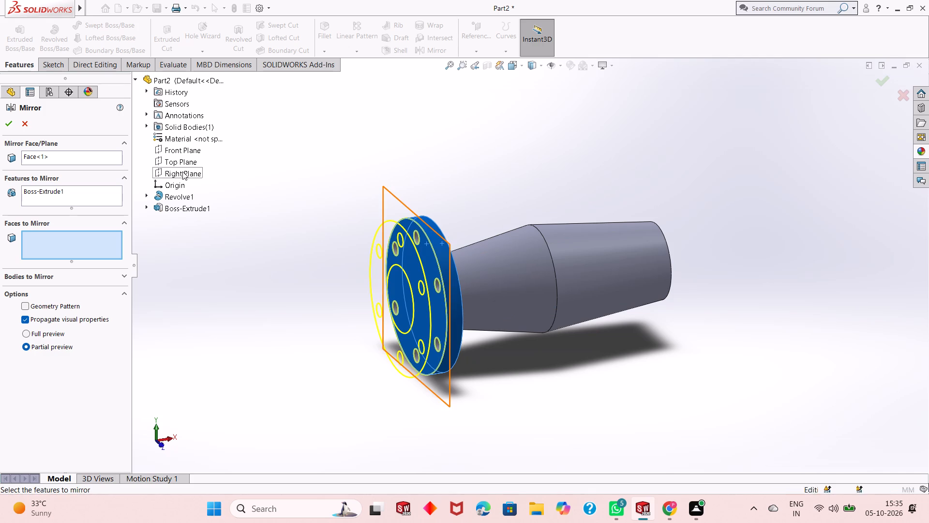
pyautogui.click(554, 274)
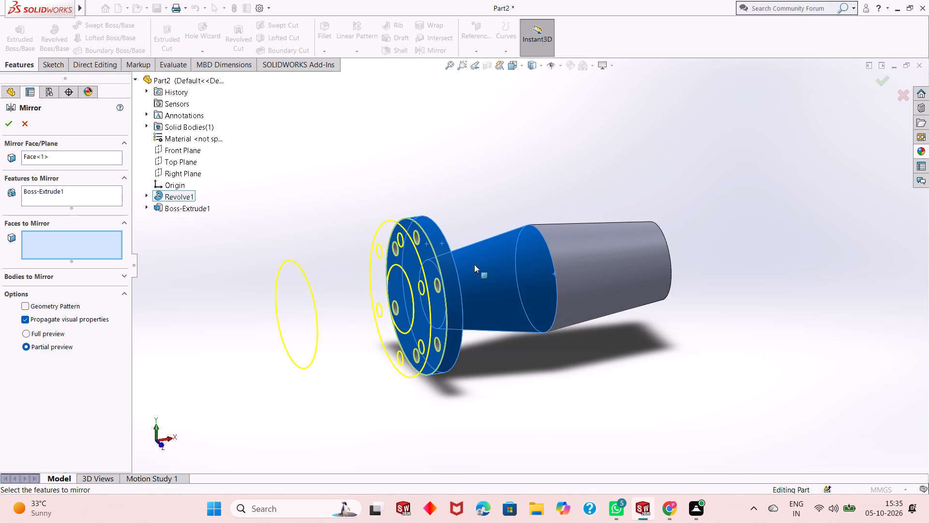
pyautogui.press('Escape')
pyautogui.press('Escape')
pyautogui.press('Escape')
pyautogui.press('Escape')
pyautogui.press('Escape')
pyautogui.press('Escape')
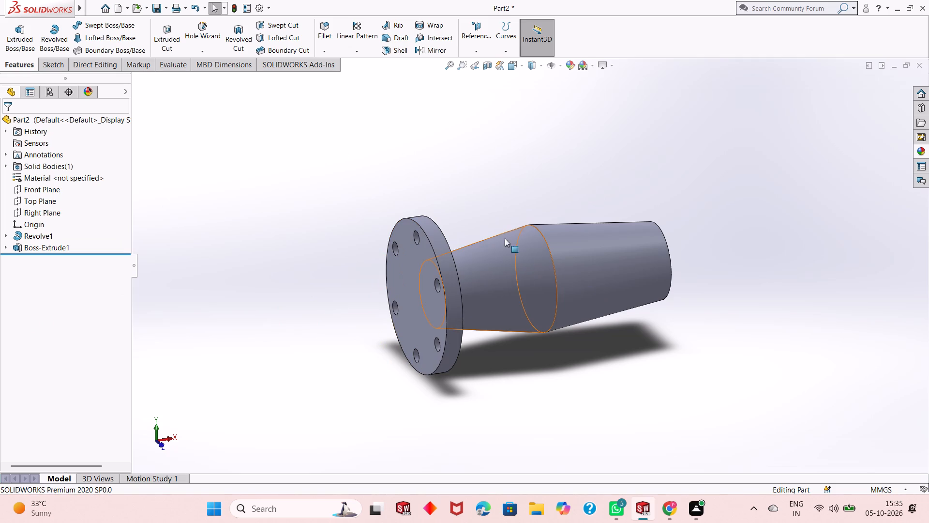
# Create a reference plane offset 164 mm (328/2) from the Right Plane, halfway along the revolved body.
pyautogui.click(476, 50)
pyautogui.click(481, 60)
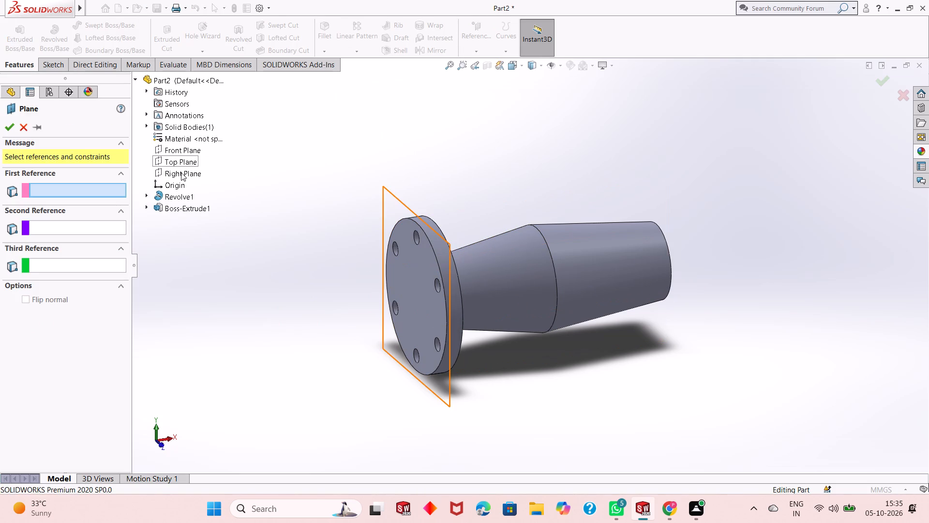
pyautogui.click(181, 172)
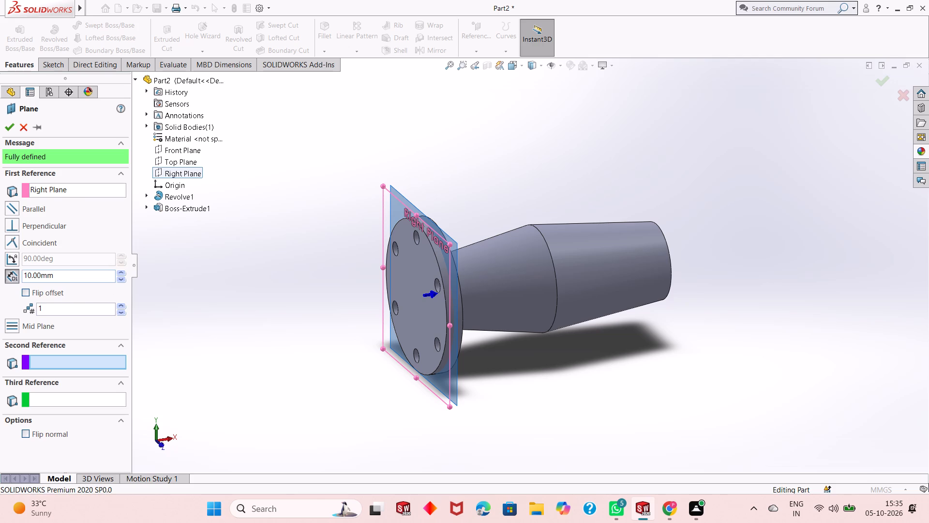
pyautogui.doubleClick(72, 280)
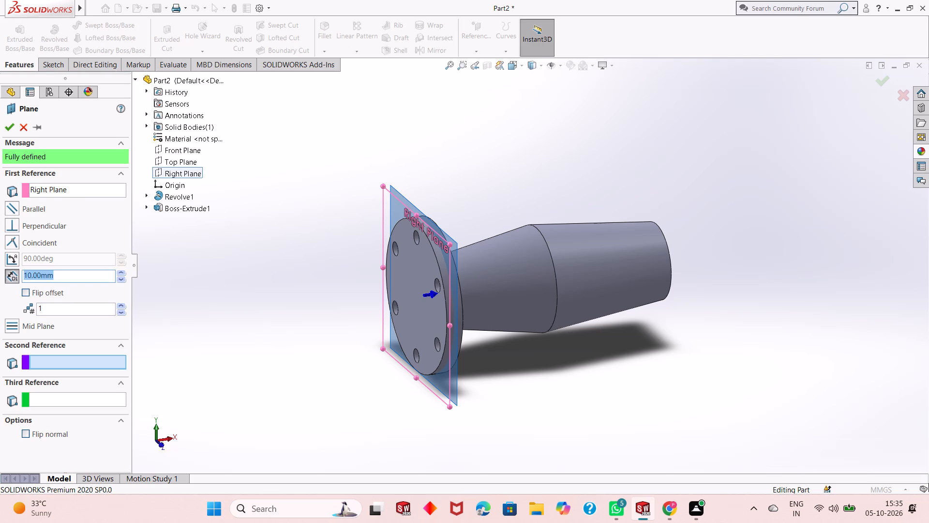
pyautogui.write('328/2')
pyautogui.press('Return')
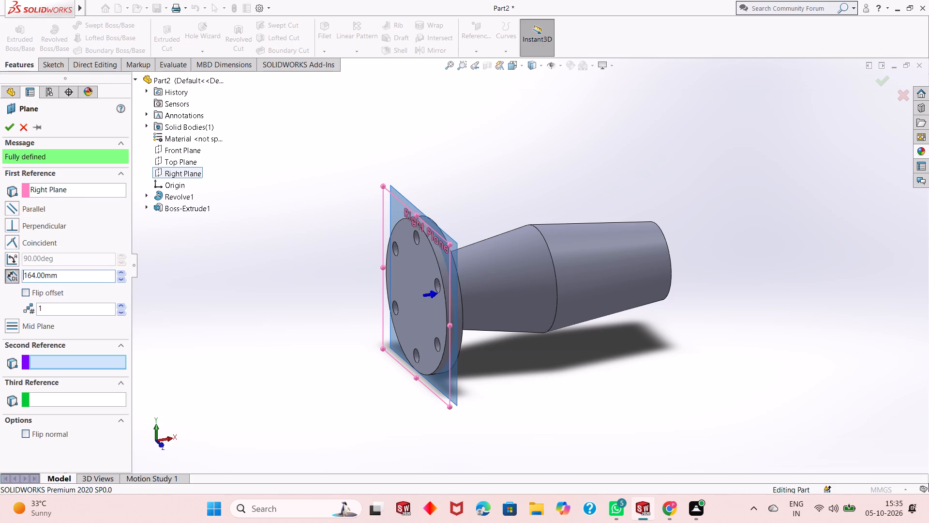
pyautogui.click(8, 129)
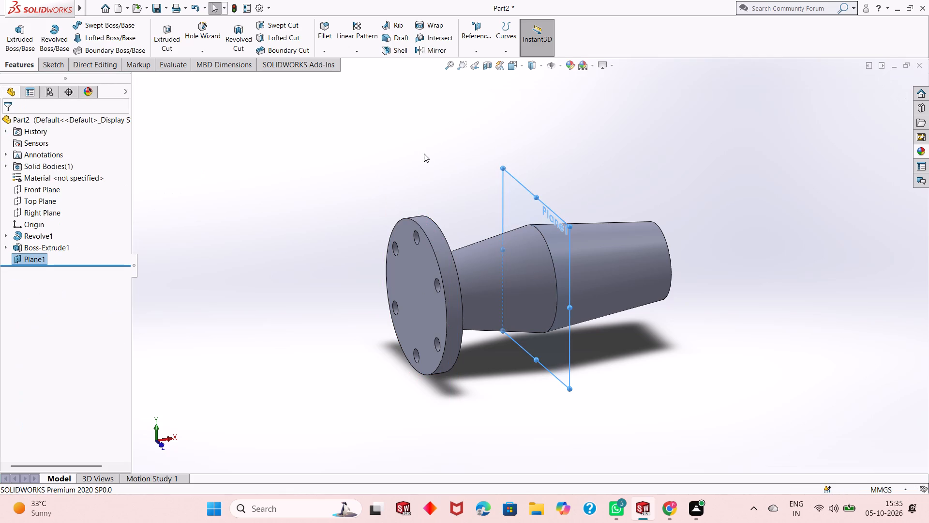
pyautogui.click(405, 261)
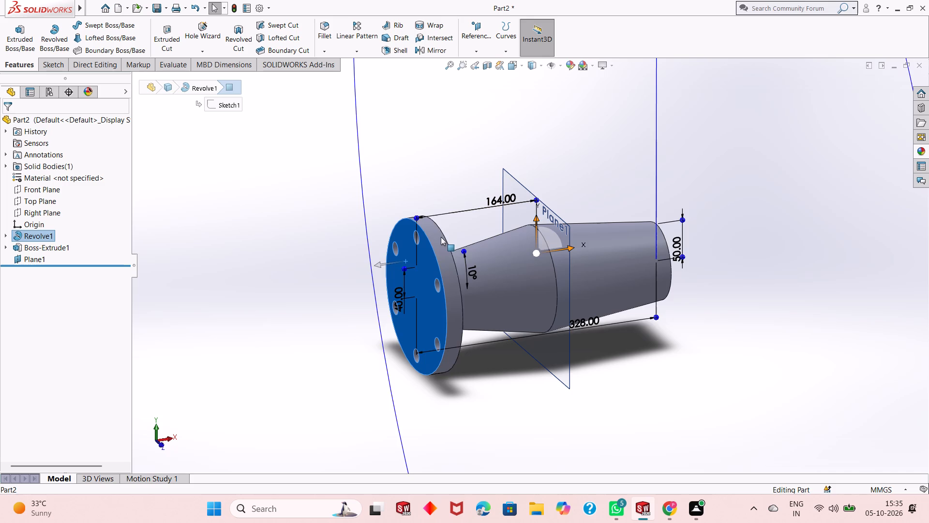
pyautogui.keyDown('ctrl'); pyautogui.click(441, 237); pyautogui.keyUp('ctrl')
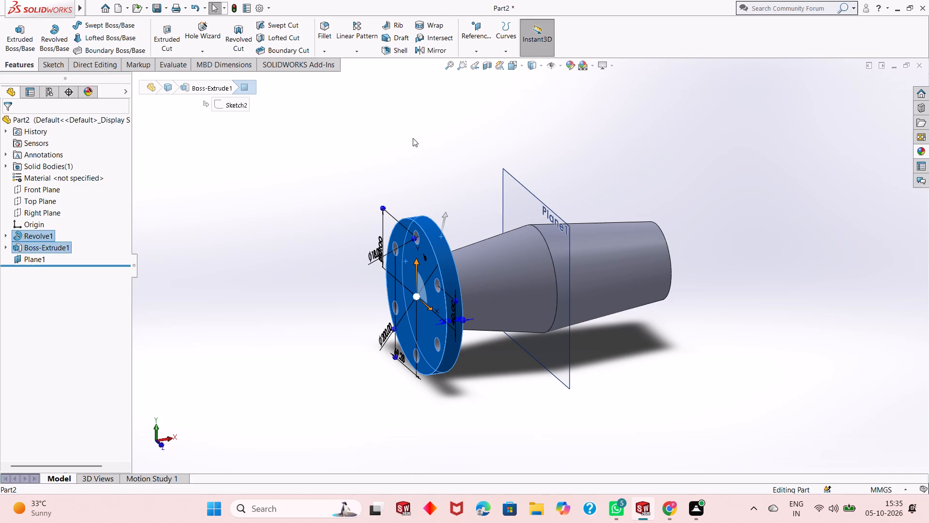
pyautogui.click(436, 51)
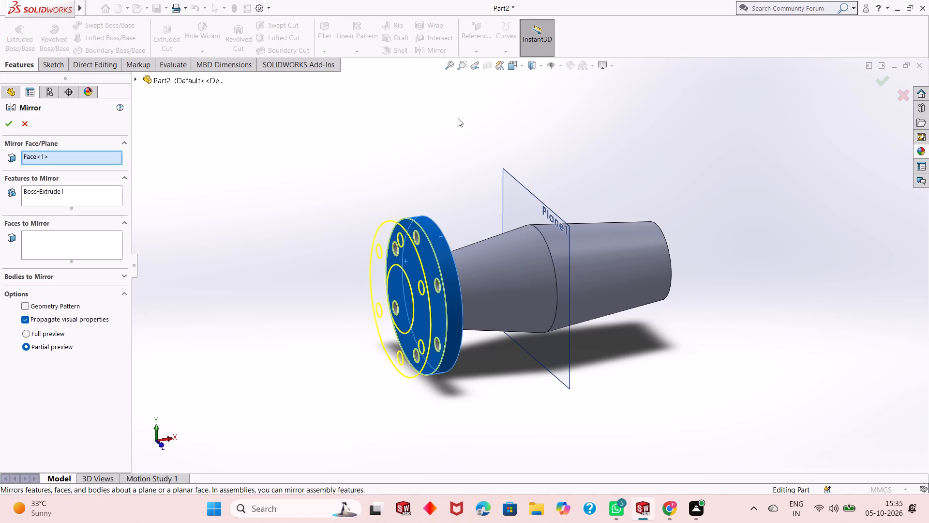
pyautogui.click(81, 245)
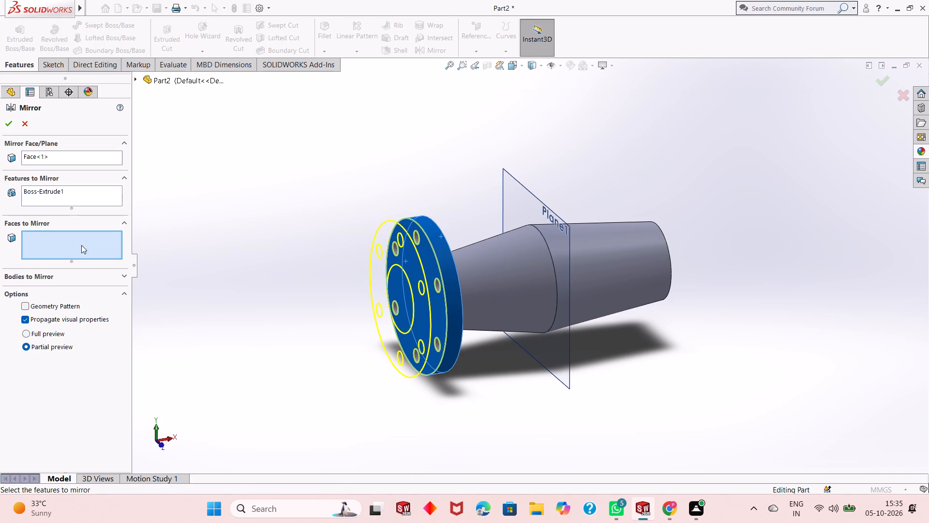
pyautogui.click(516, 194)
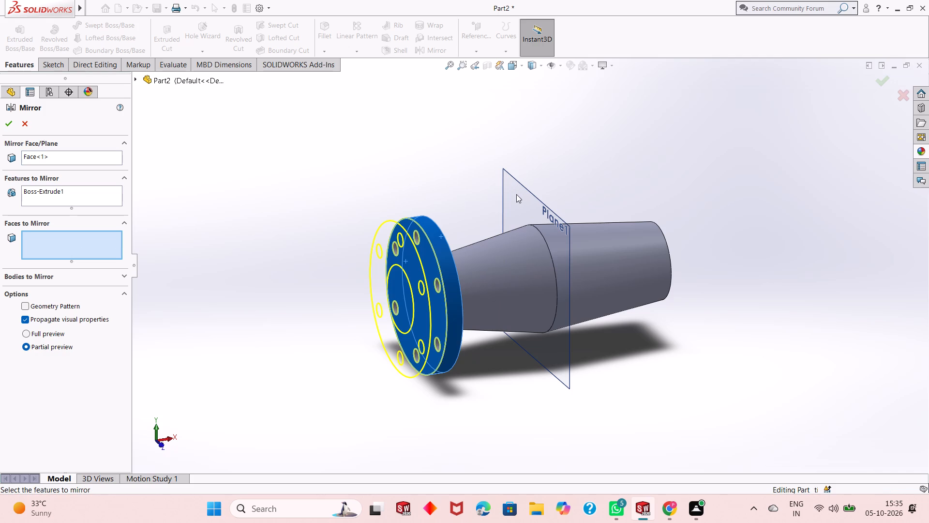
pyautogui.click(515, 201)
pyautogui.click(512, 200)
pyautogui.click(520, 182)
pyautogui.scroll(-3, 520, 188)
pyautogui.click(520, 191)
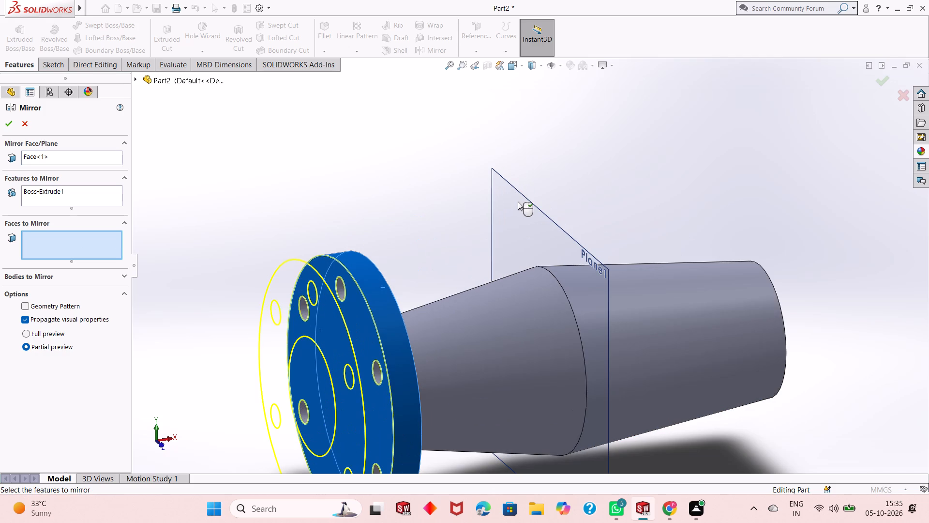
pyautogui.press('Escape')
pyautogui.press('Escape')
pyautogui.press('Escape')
# Mirror the revolved body and the flange boss about the mid-length reference plane to the opposite end.
pyautogui.click(430, 53)
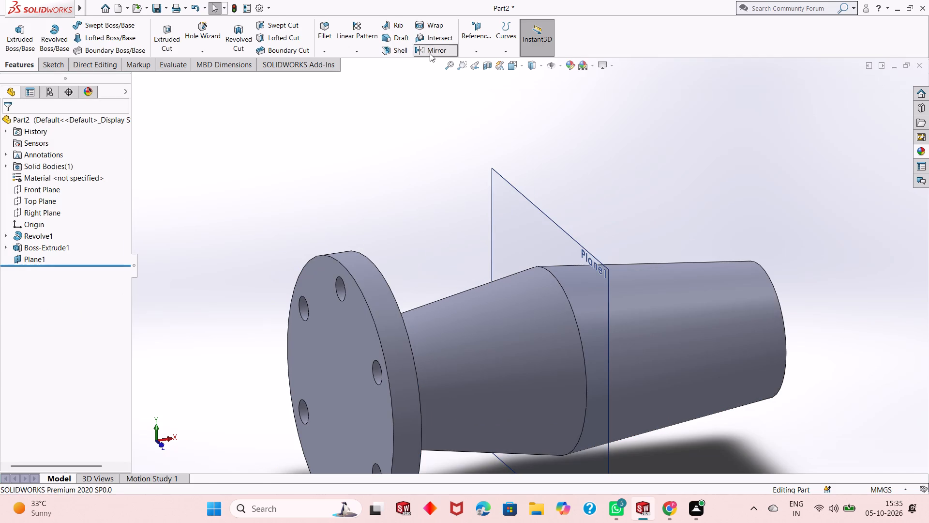
pyautogui.click(542, 245)
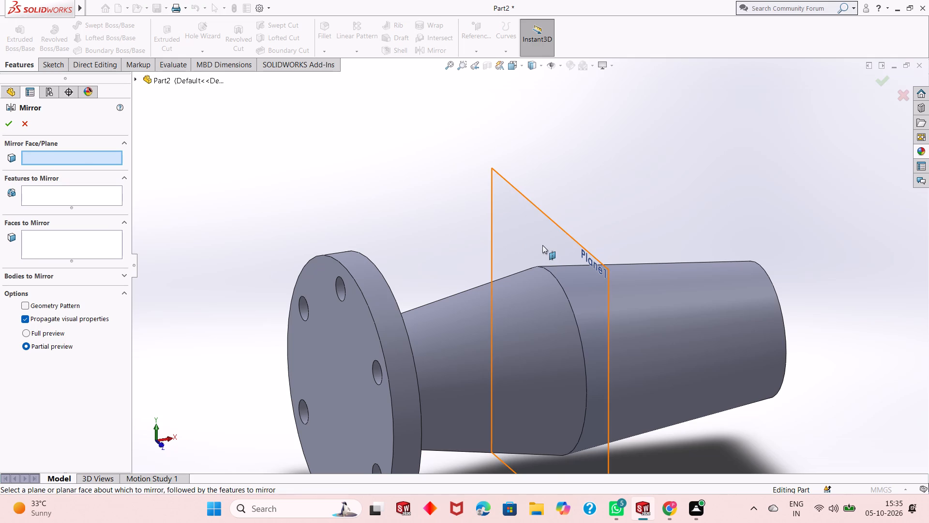
pyautogui.scroll(2, 496, 275)
pyautogui.click(407, 325)
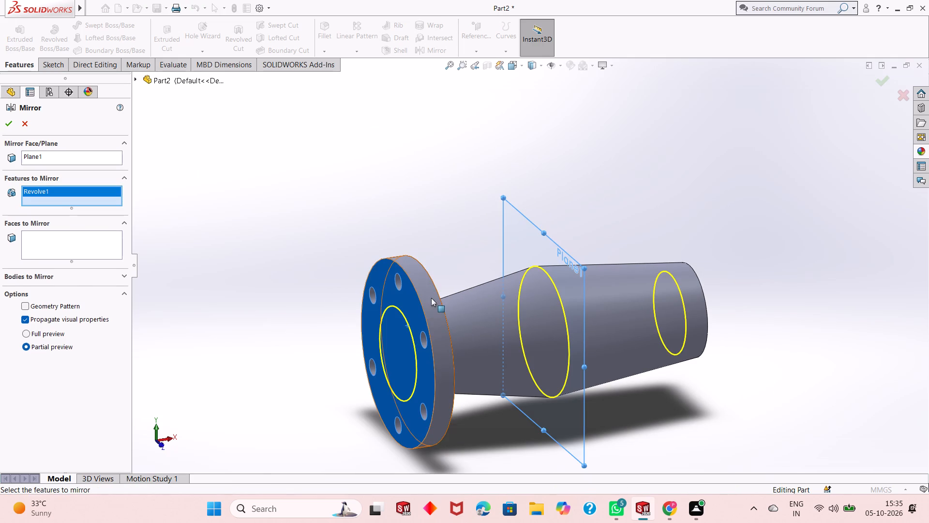
pyautogui.keyDown('ctrl'); pyautogui.click(431, 298); pyautogui.keyUp('ctrl')
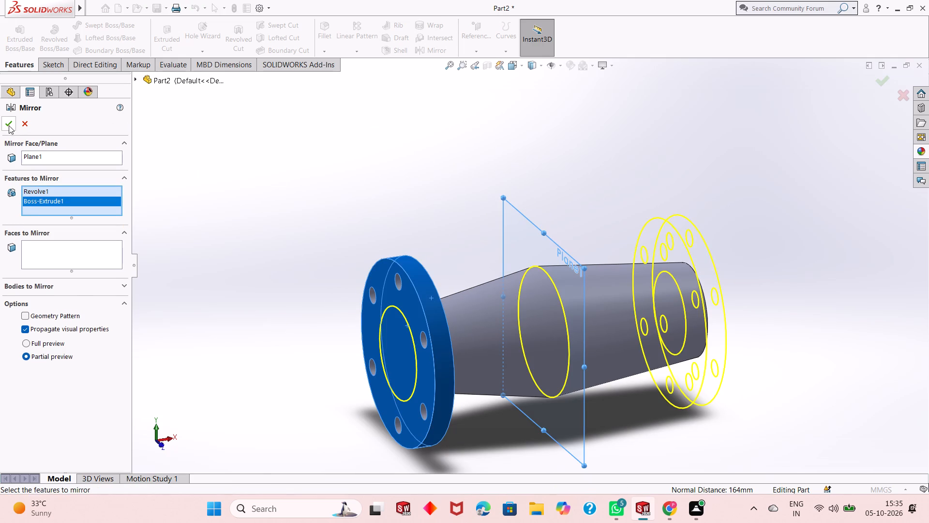
pyautogui.click(9, 125)
# Hide the mid-length reference plane used for the mirror.
pyautogui.scroll(1, 603, 330)
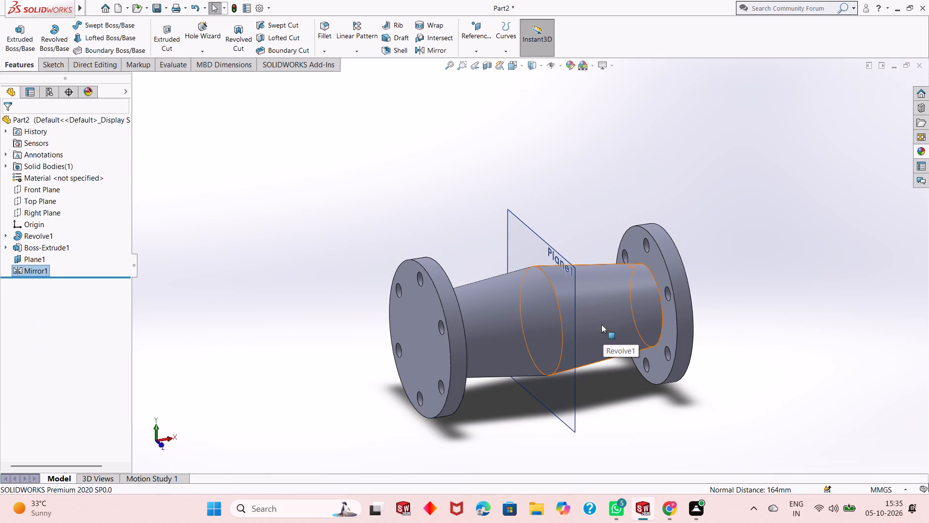
pyautogui.rightClick(524, 231)
pyautogui.click(560, 215)
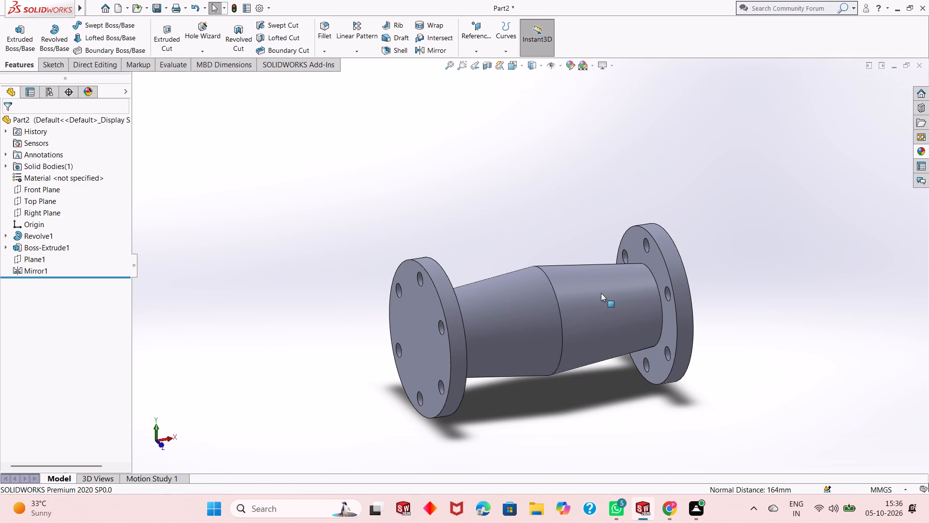
# Examine the mirrored part from several sides, checking both flanges, their bolt holes and the tapered body between them.
pyautogui.scroll(1, 591, 302)
pyautogui.moveTo(585, 304); pyautogui.dragTo(595, 292, button='middle')
pyautogui.scroll(-2, 560, 308)
pyautogui.scroll(-3, 486, 312)
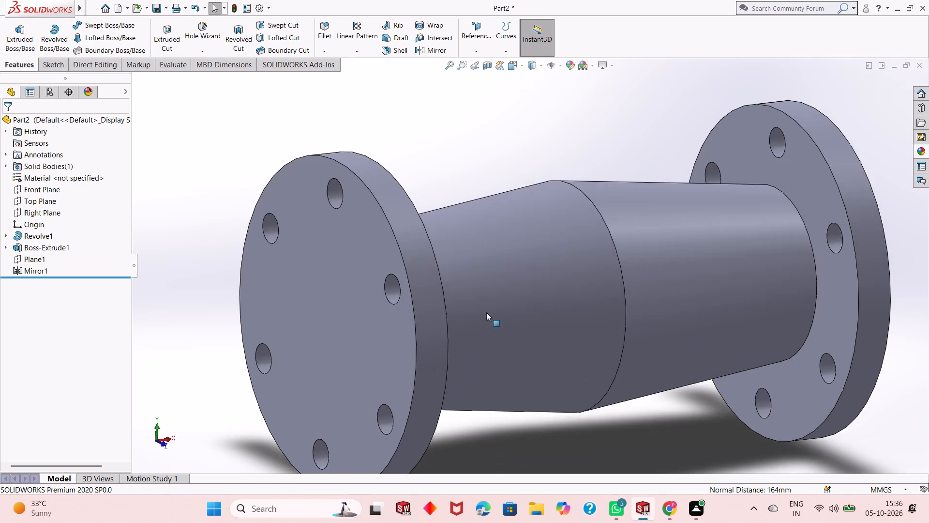
pyautogui.scroll(3, 486, 312)
pyautogui.moveTo(510, 312); pyautogui.dragTo(728, 233, button='middle')
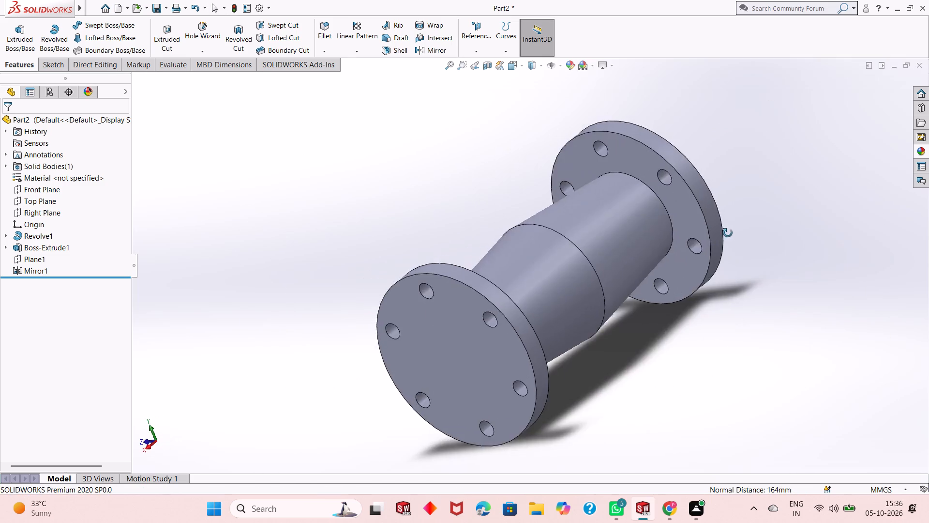
pyautogui.moveTo(728, 233); pyautogui.dragTo(504, 375, button='middle')
pyautogui.scroll(1, 699, 265)
pyautogui.moveTo(703, 254); pyautogui.dragTo(677, 270, button='middle')
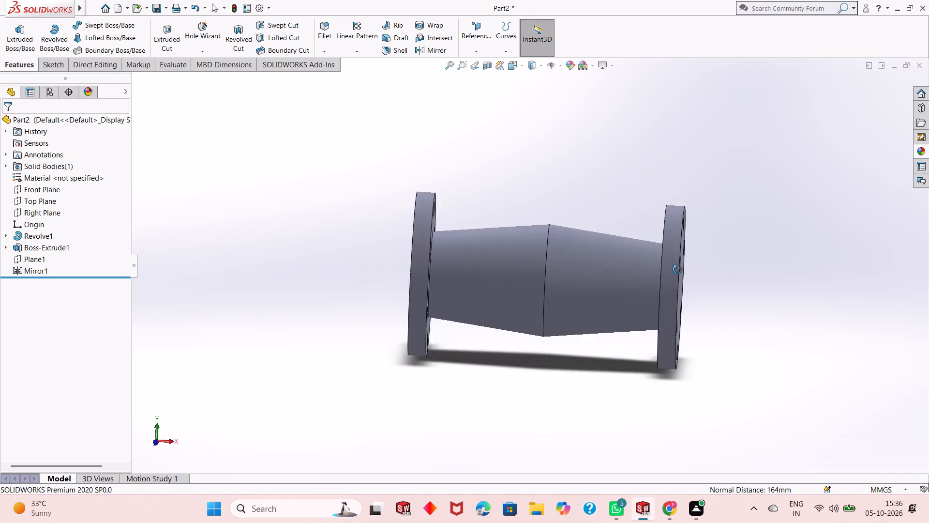
pyautogui.moveTo(677, 270); pyautogui.dragTo(667, 273, button='middle')
pyautogui.moveTo(666, 273); pyautogui.dragTo(729, 244, button='middle')
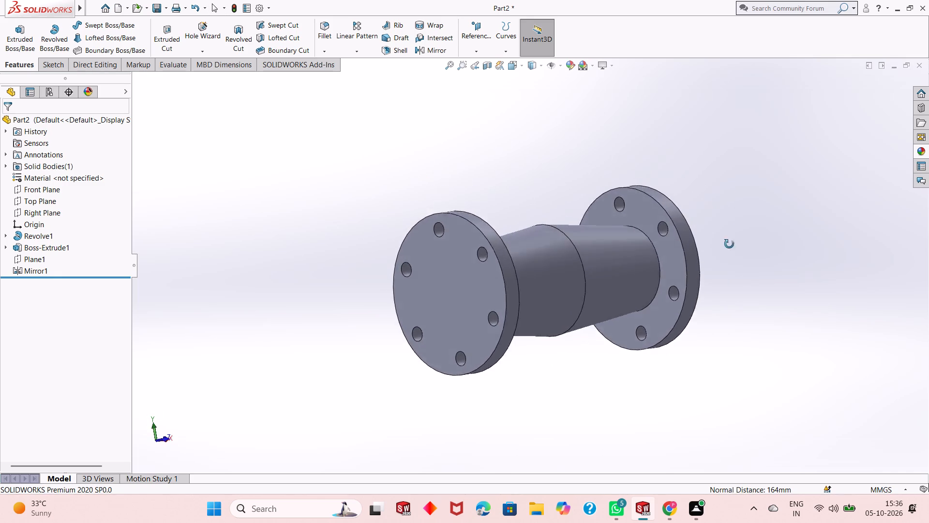
pyautogui.moveTo(729, 244); pyautogui.dragTo(711, 261, button='middle')
pyautogui.scroll(-4, 533, 245)
pyautogui.moveTo(636, 294); pyautogui.dragTo(628, 275, button='middle')
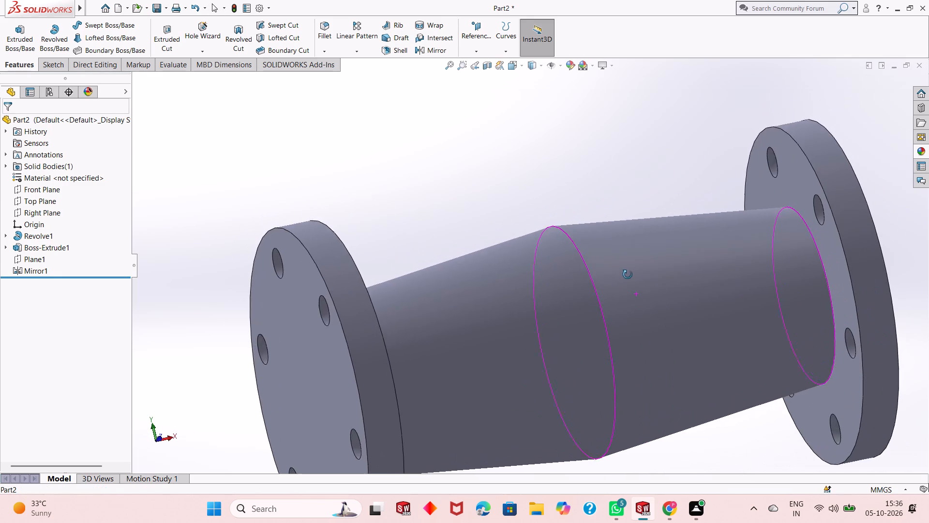
pyautogui.moveTo(628, 275); pyautogui.dragTo(641, 293, button='middle')
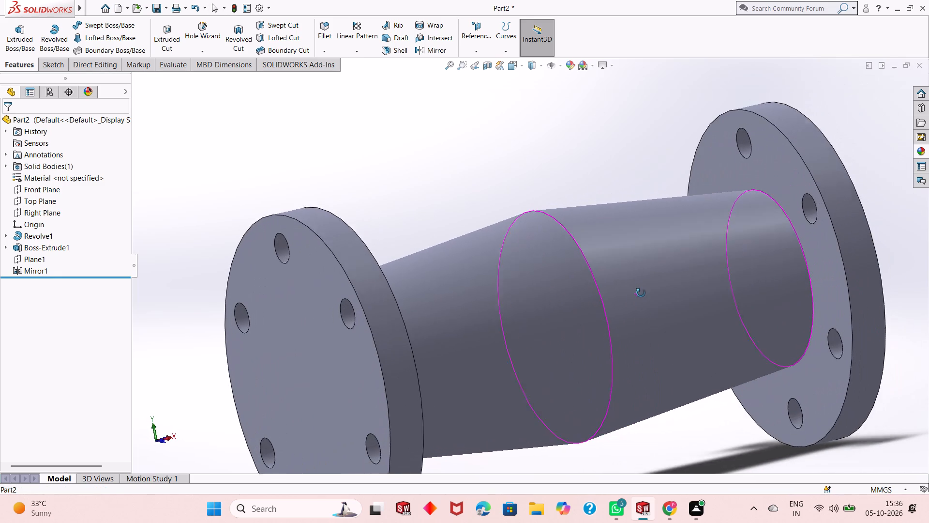
pyautogui.moveTo(641, 293); pyautogui.dragTo(573, 310, button='middle')
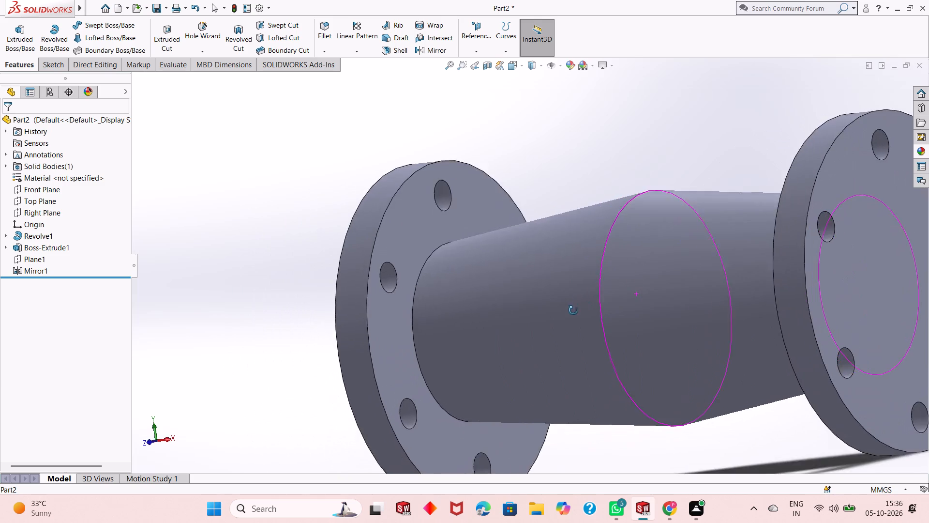
pyautogui.moveTo(573, 310); pyautogui.dragTo(674, 298, button='middle')
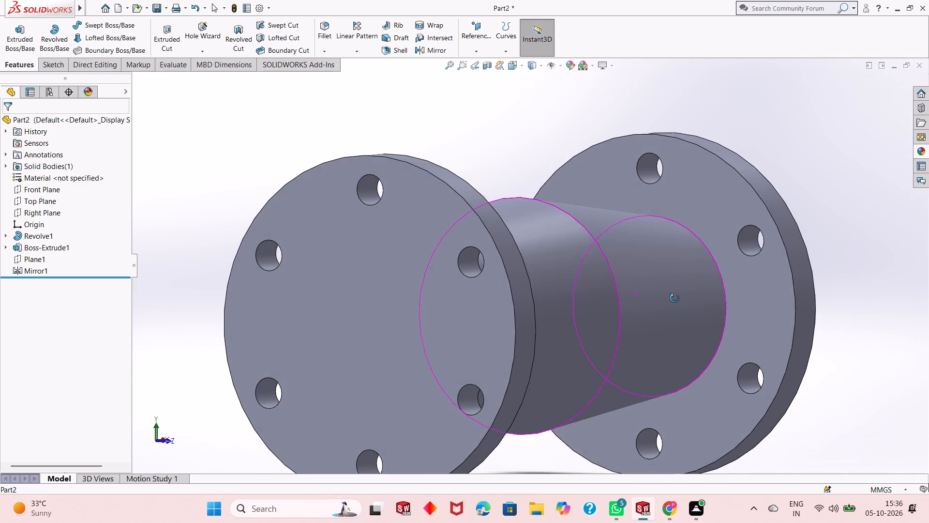
pyautogui.moveTo(674, 298); pyautogui.dragTo(666, 308, button='middle')
pyautogui.moveTo(665, 242); pyautogui.dragTo(657, 274, button='middle')
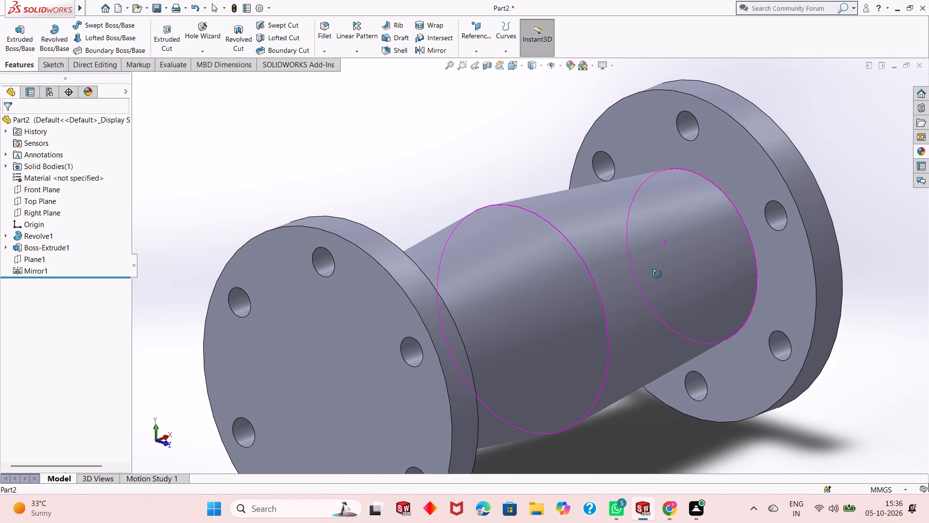
pyautogui.moveTo(657, 274); pyautogui.dragTo(532, 361, button='middle')
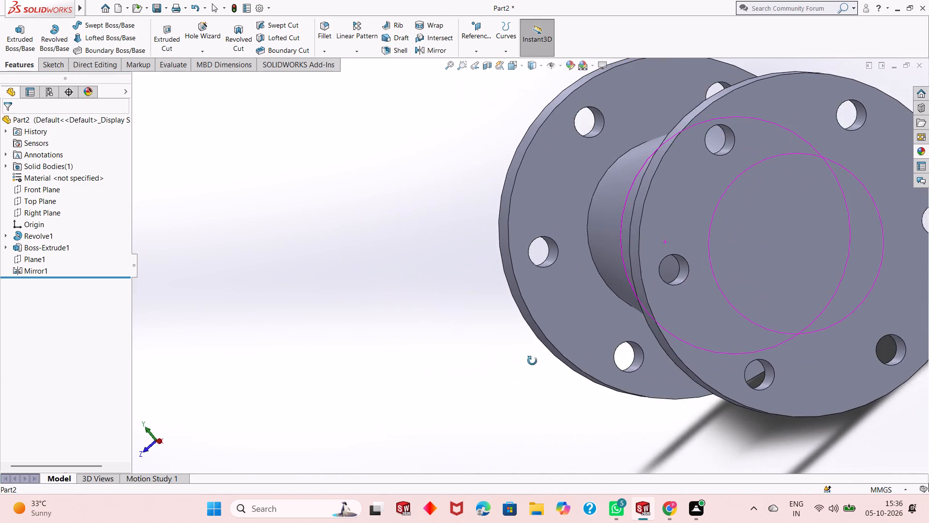
pyautogui.moveTo(532, 361); pyautogui.dragTo(685, 238, button='middle')
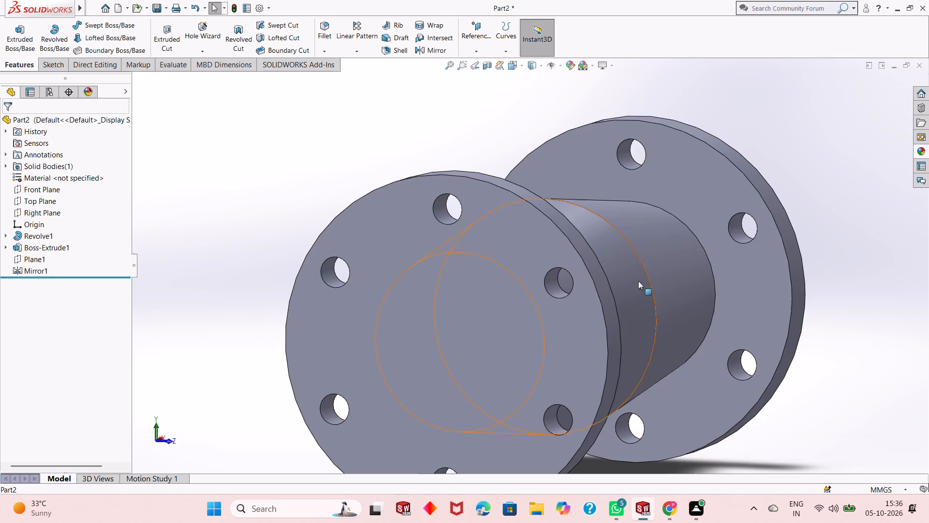
pyautogui.scroll(3, 634, 279)
pyautogui.moveTo(640, 270); pyautogui.dragTo(598, 274, button='middle')
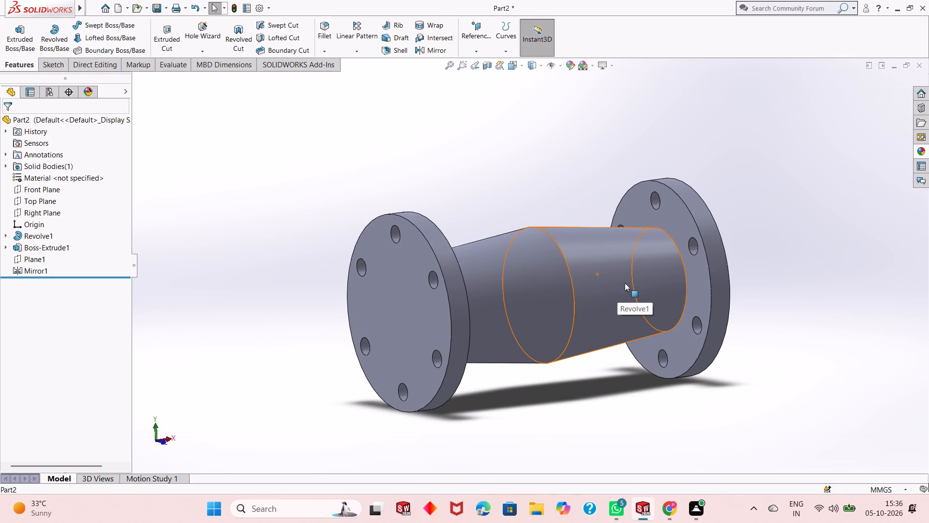
pyautogui.press('Escape')
# Start a new reference plane offset from the Top Plane.
pyautogui.click(473, 44)
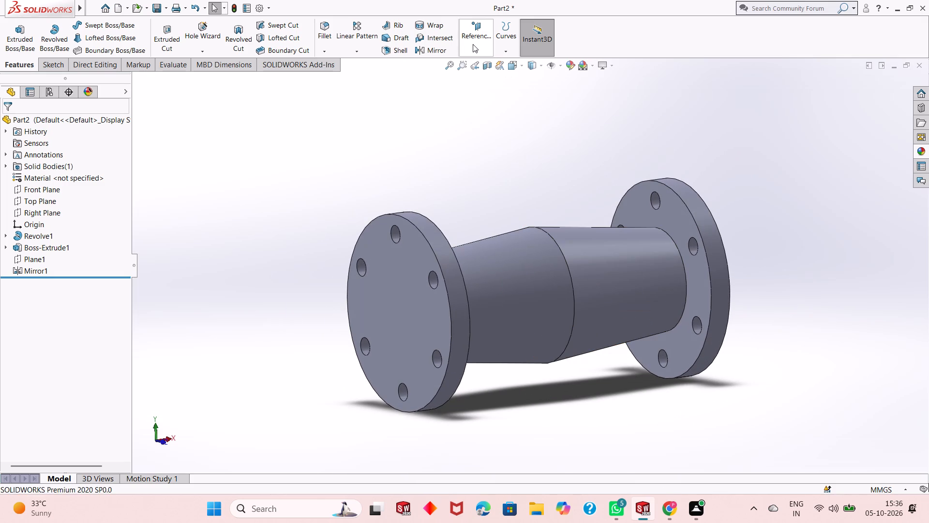
pyautogui.click(489, 63)
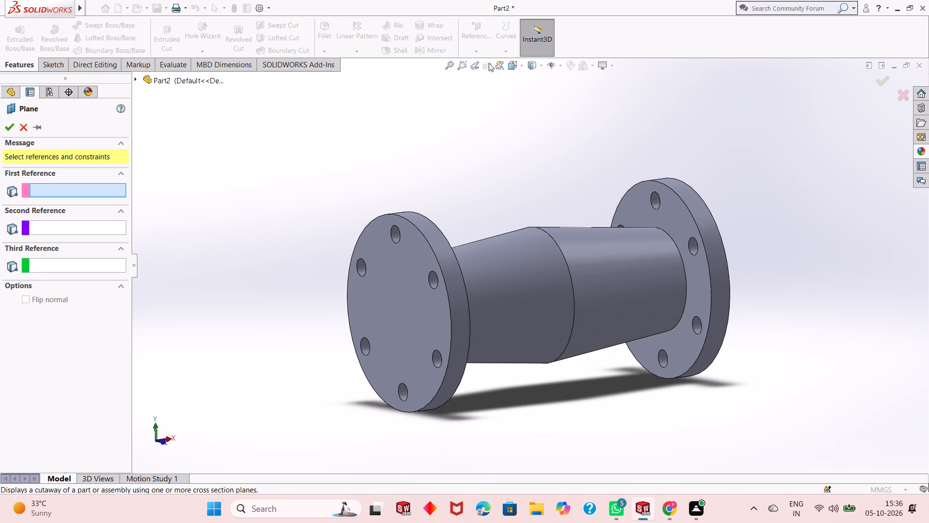
pyautogui.click(138, 78)
pyautogui.click(183, 160)
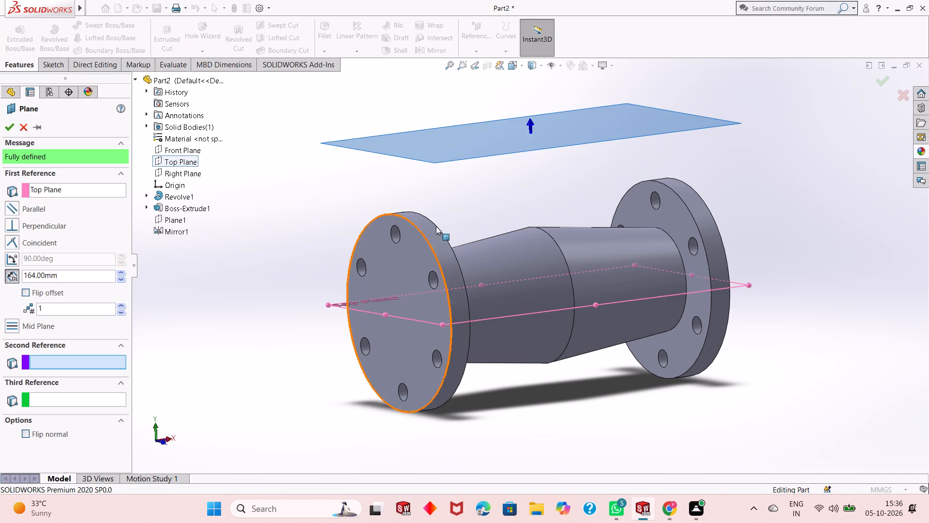
# Examine the previewed plane's height above the flanges and tapered body from several angles.
pyautogui.moveTo(586, 263); pyautogui.dragTo(599, 307, button='middle')
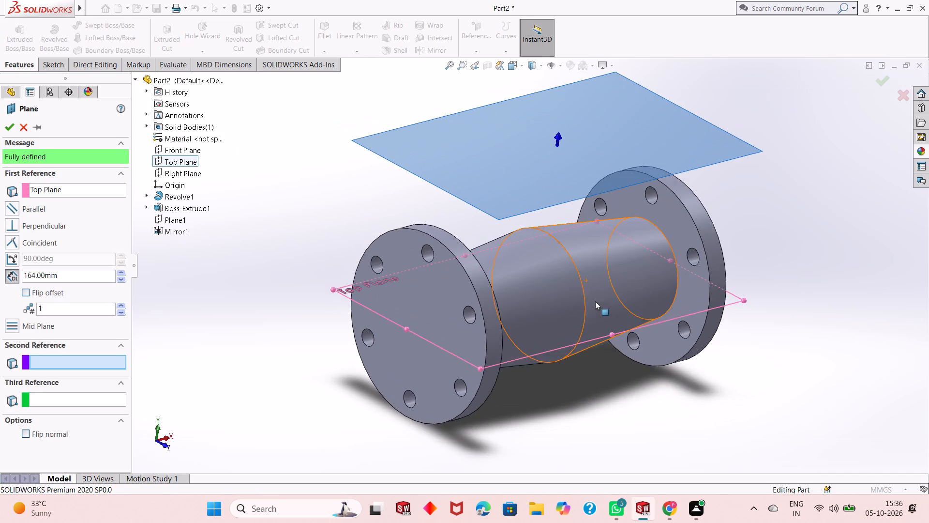
pyautogui.scroll(1, 581, 284)
pyautogui.scroll(-2, 575, 160)
pyautogui.scroll(2, 551, 253)
pyautogui.moveTo(725, 330); pyautogui.dragTo(711, 292, button='middle')
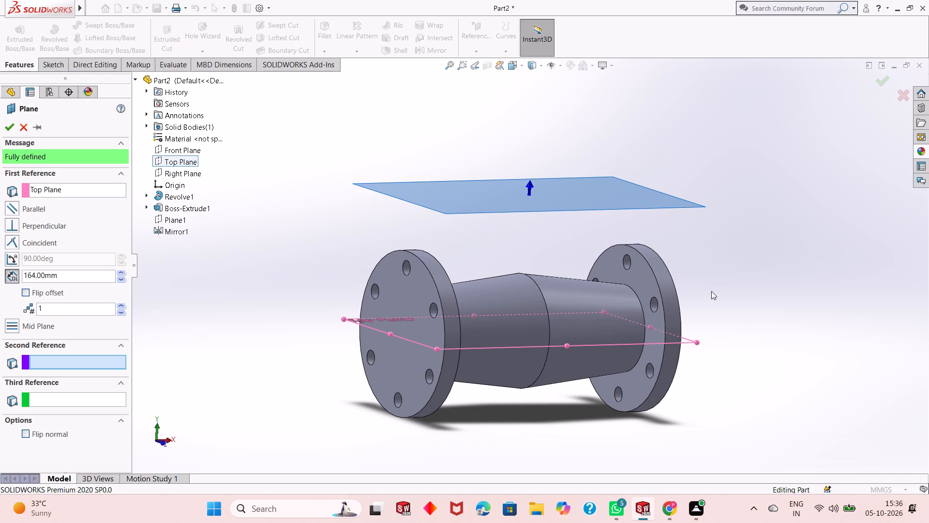
pyautogui.moveTo(698, 285); pyautogui.dragTo(696, 262, button='middle')
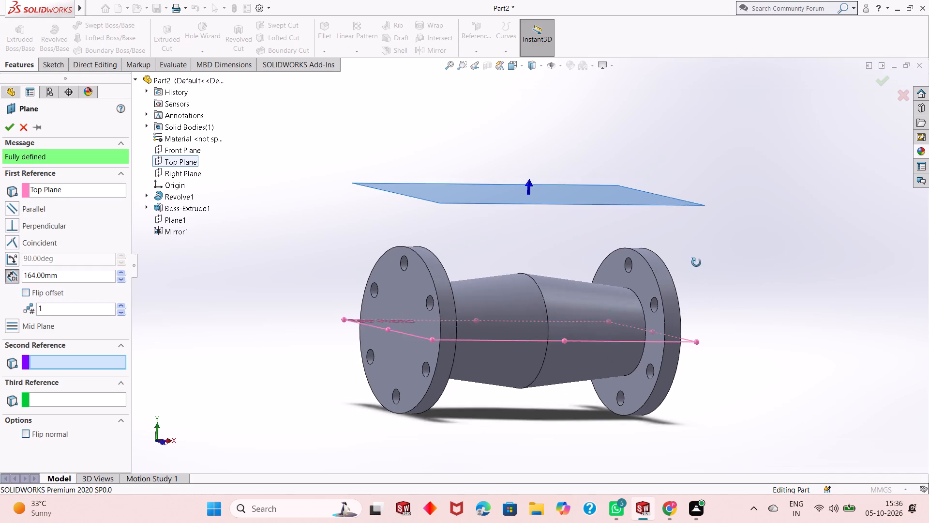
pyautogui.moveTo(696, 262); pyautogui.dragTo(698, 254, button='middle')
pyautogui.moveTo(698, 253); pyautogui.dragTo(732, 319, button='middle')
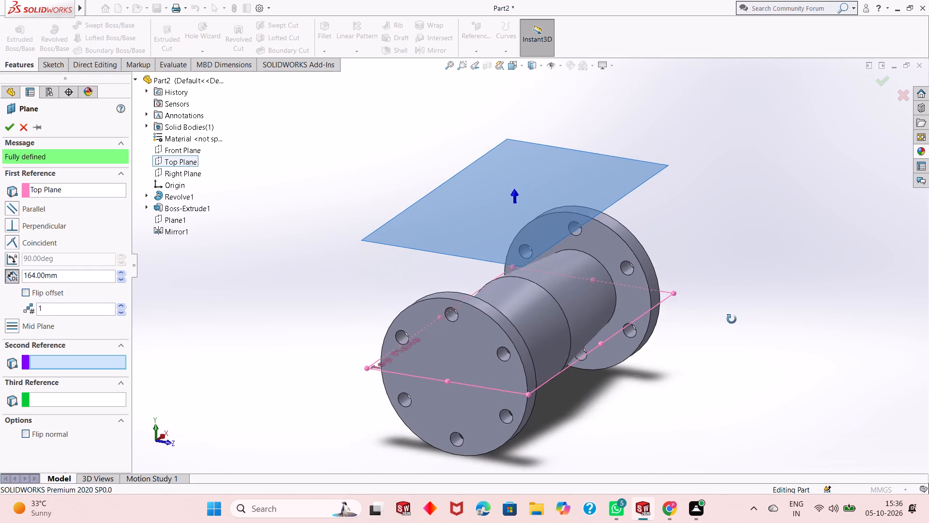
pyautogui.moveTo(732, 319); pyautogui.dragTo(730, 321, button='middle')
pyautogui.moveTo(679, 329); pyautogui.dragTo(663, 282, button='middle')
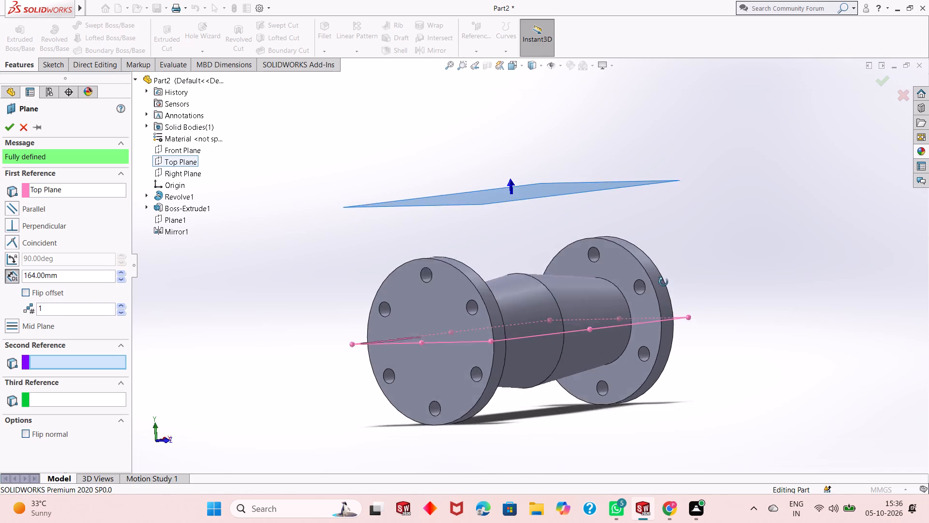
pyautogui.moveTo(663, 282); pyautogui.dragTo(649, 293, button='middle')
pyautogui.moveTo(710, 248); pyautogui.dragTo(713, 248, button='middle')
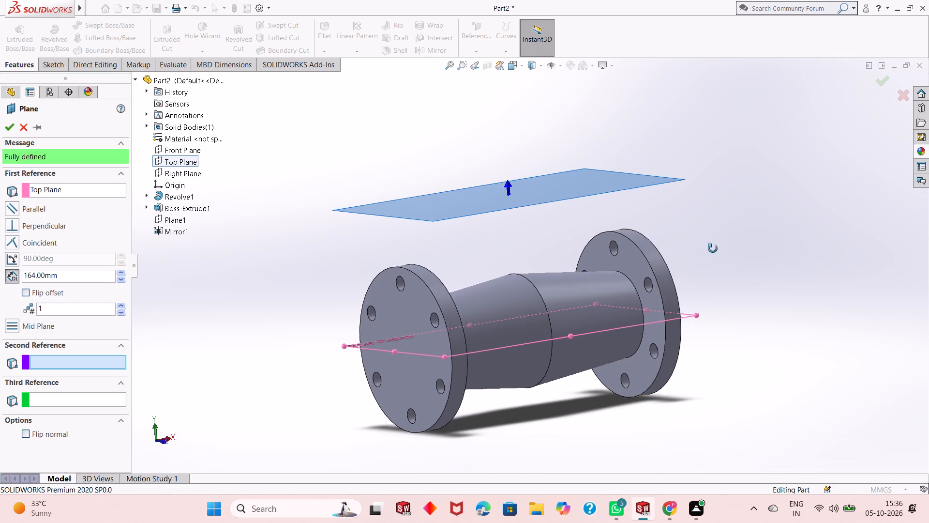
pyautogui.moveTo(713, 248); pyautogui.dragTo(701, 265, button='middle')
pyautogui.scroll(-3, 580, 239)
pyautogui.scroll(1, 579, 239)
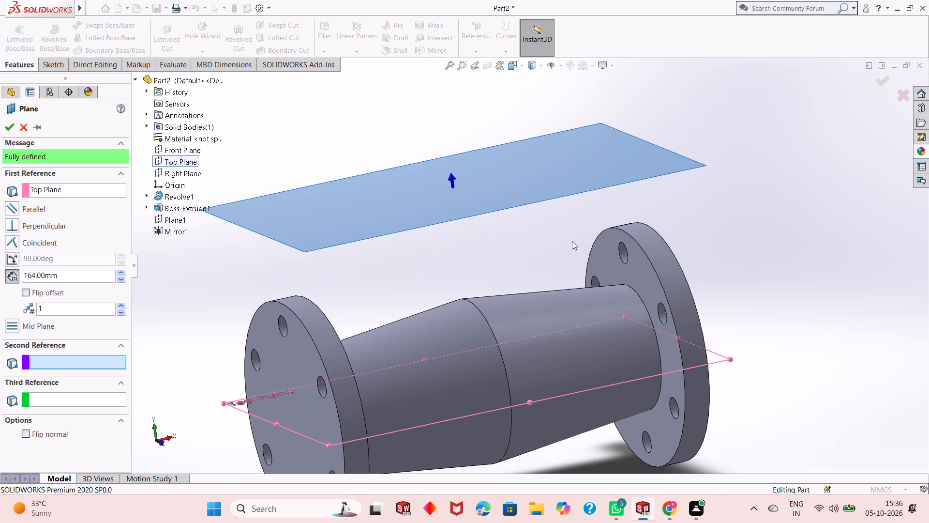
pyautogui.scroll(1, 558, 238)
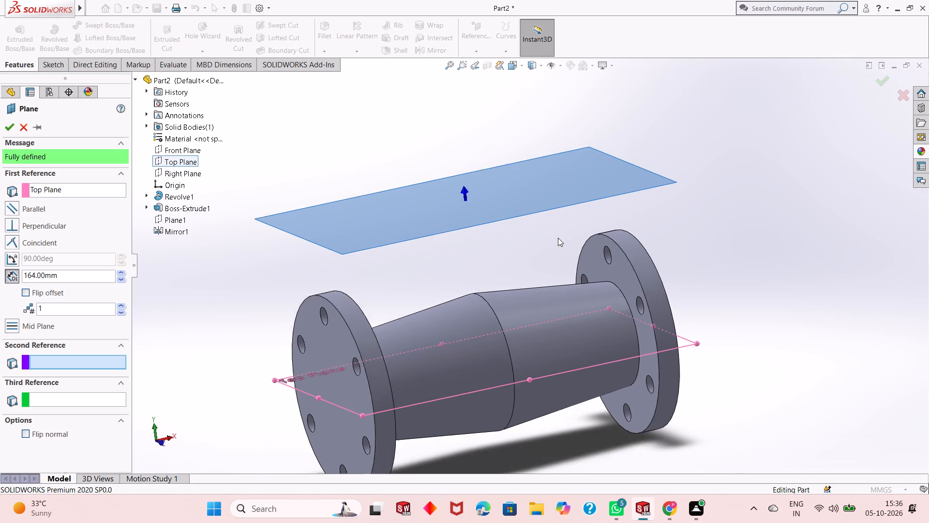
pyautogui.scroll(1, 558, 238)
pyautogui.middleClick(488, 263)
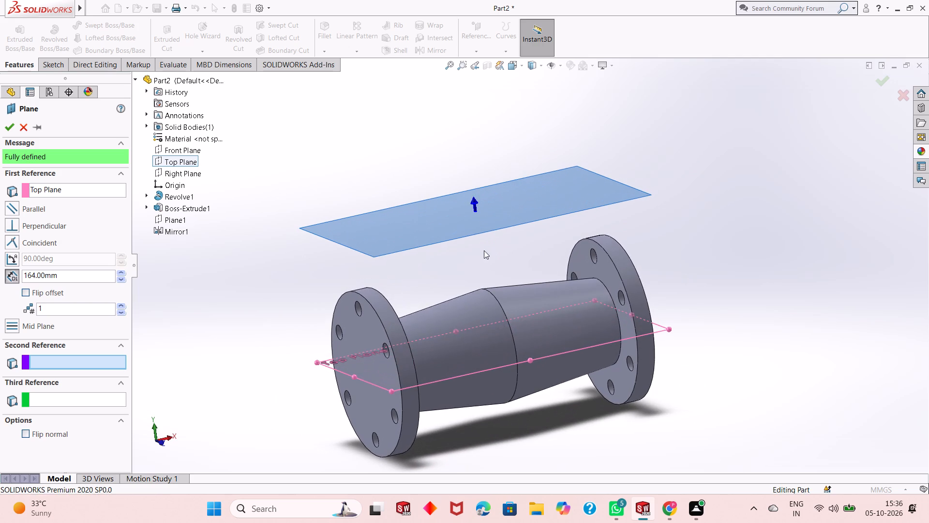
pyautogui.scroll(-3, 466, 225)
pyautogui.scroll(3, 538, 263)
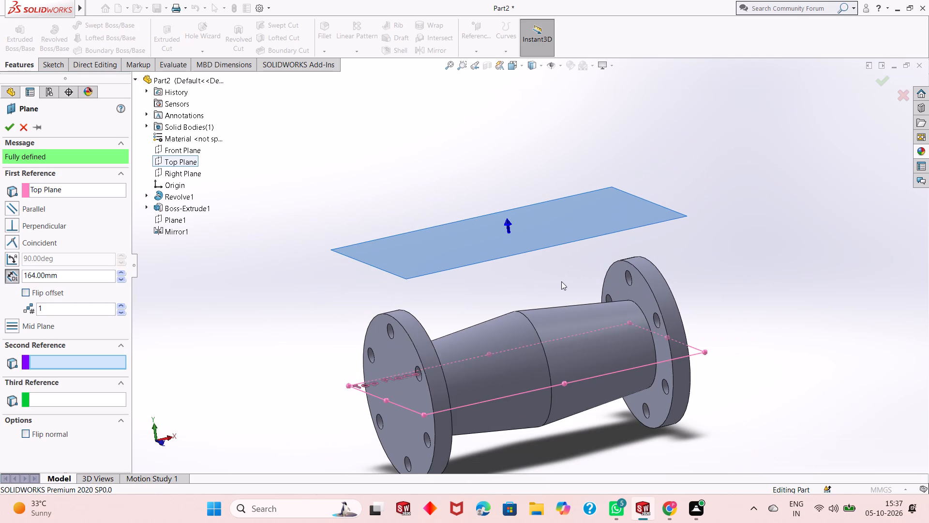
pyautogui.moveTo(562, 281); pyautogui.dragTo(558, 310, button='middle')
pyautogui.scroll(-3, 547, 291)
pyautogui.scroll(2, 547, 291)
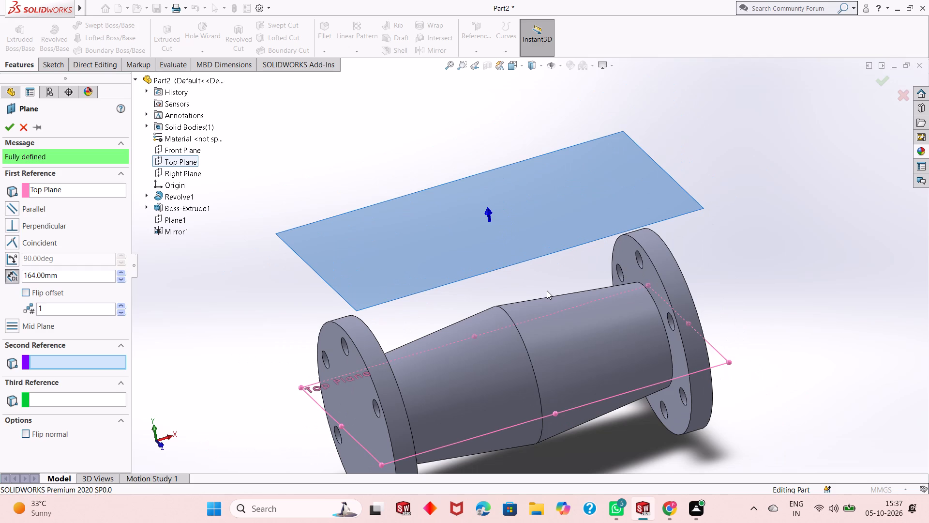
pyautogui.moveTo(548, 261); pyautogui.dragTo(551, 287, button='middle')
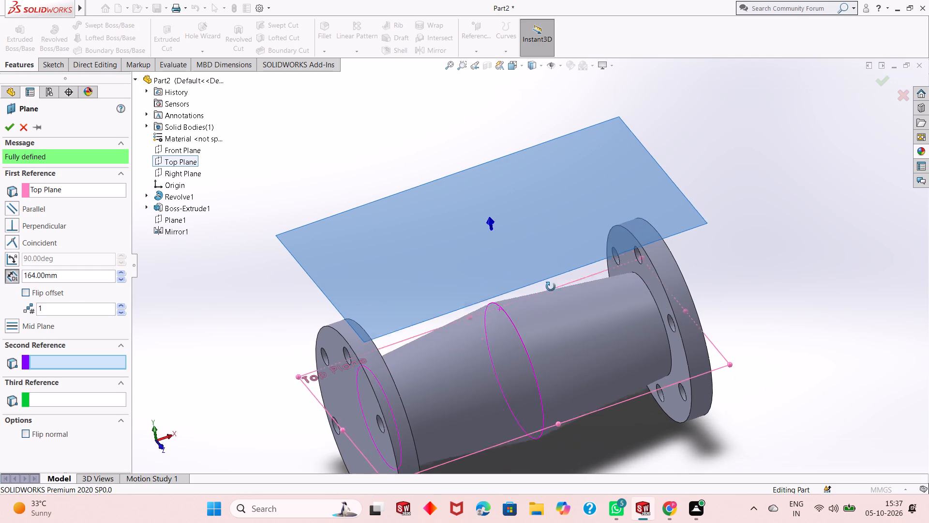
pyautogui.moveTo(551, 287); pyautogui.dragTo(551, 287, button='middle')
pyautogui.scroll(-2, 548, 282)
pyautogui.scroll(3, 545, 263)
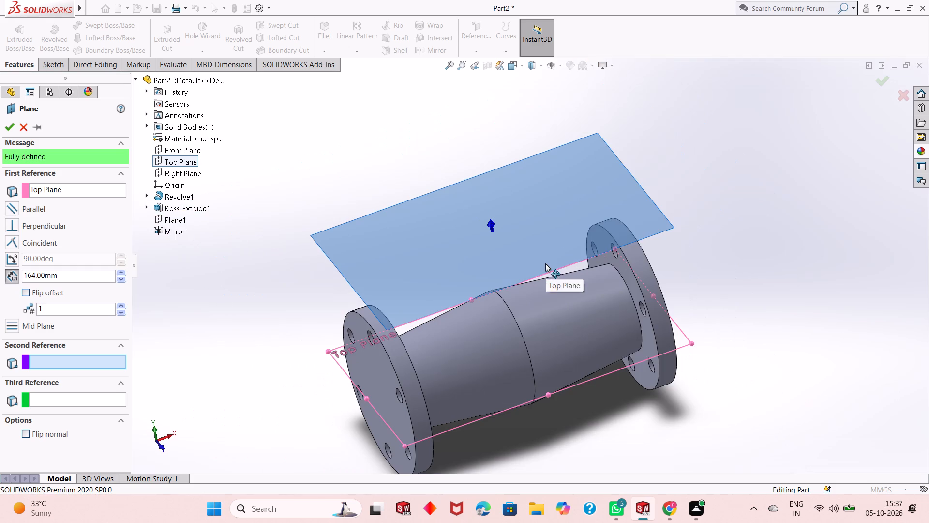
pyautogui.moveTo(554, 284); pyautogui.dragTo(554, 240, button='middle')
pyautogui.moveTo(687, 284); pyautogui.dragTo(681, 249, button='middle')
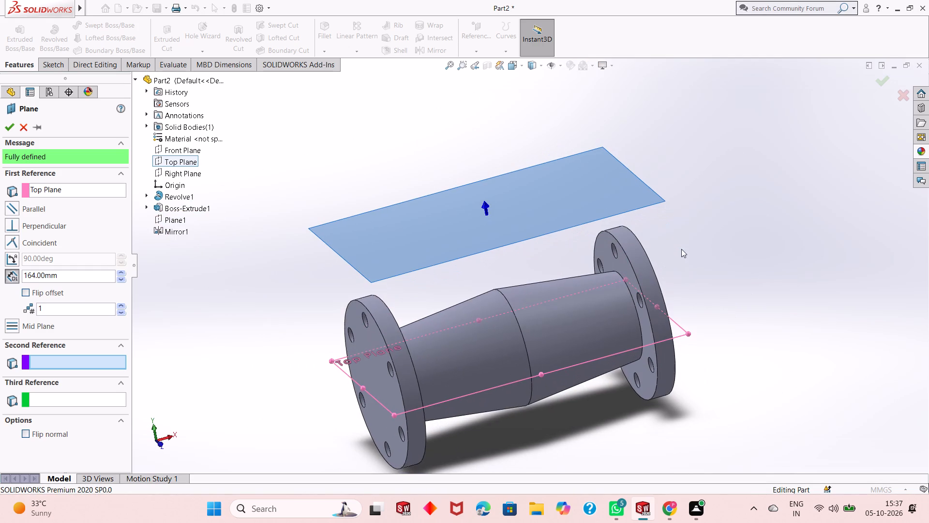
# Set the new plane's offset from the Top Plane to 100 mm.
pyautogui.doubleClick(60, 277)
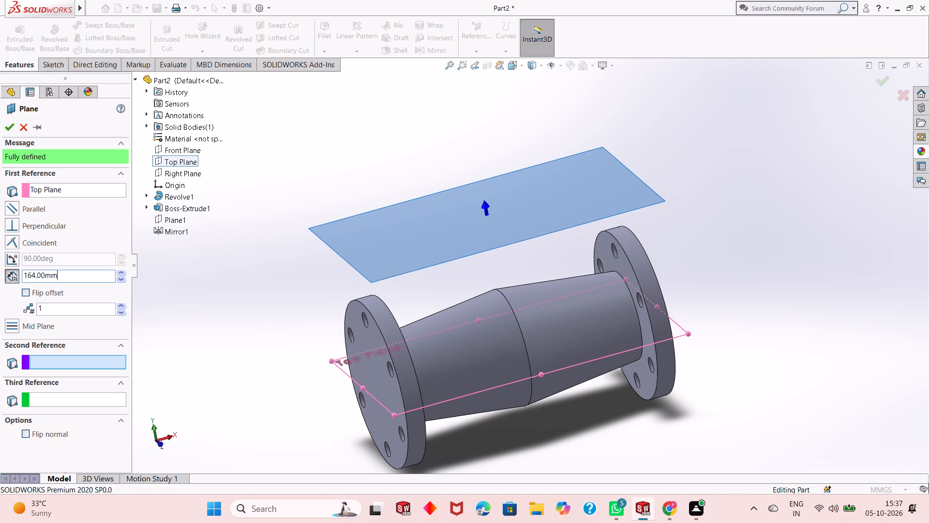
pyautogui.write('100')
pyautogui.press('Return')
# Examine from several sides how the 100 mm offset plane preview sits against the flange rims and the tapered body.
pyautogui.moveTo(705, 308); pyautogui.dragTo(703, 292, button='middle')
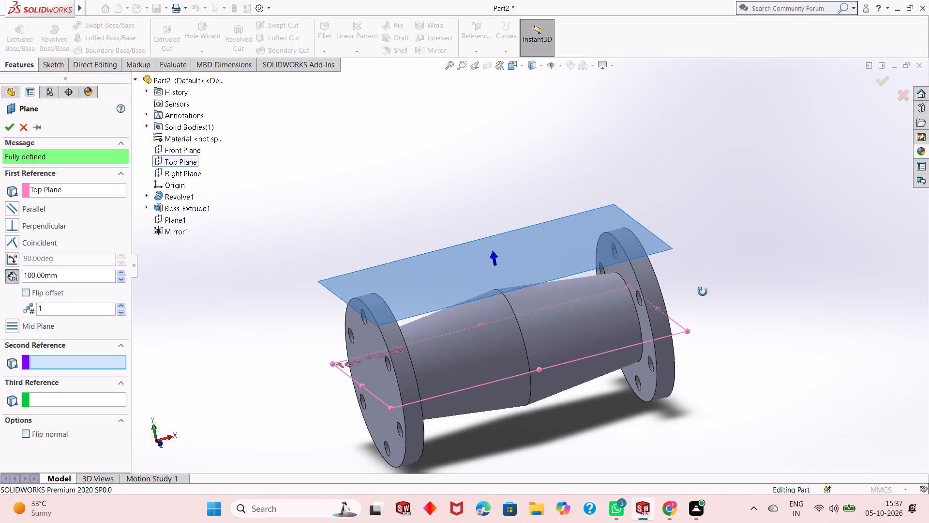
pyautogui.moveTo(703, 292); pyautogui.dragTo(703, 263, button='middle')
pyautogui.moveTo(700, 290); pyautogui.dragTo(688, 275, button='middle')
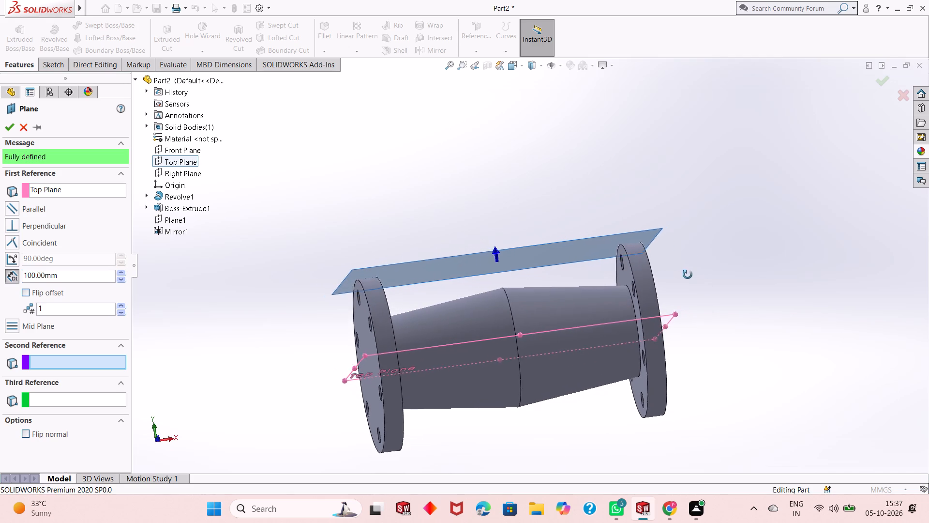
pyautogui.moveTo(688, 275); pyautogui.dragTo(675, 285, button='middle')
pyautogui.scroll(-7, 636, 252)
pyautogui.moveTo(684, 282); pyautogui.dragTo(674, 294, button='middle')
pyautogui.scroll(9, 694, 315)
pyautogui.scroll(-3, 356, 281)
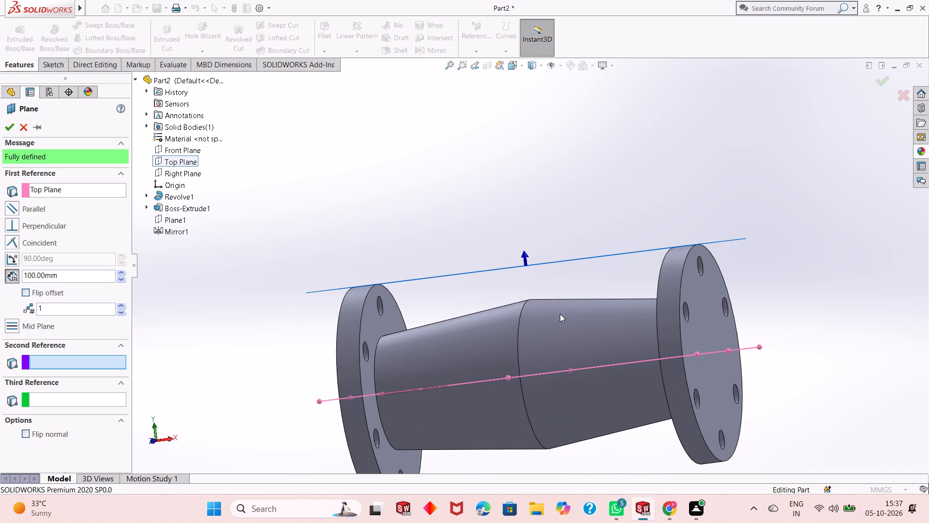
pyautogui.moveTo(610, 276); pyautogui.dragTo(643, 331, button='middle')
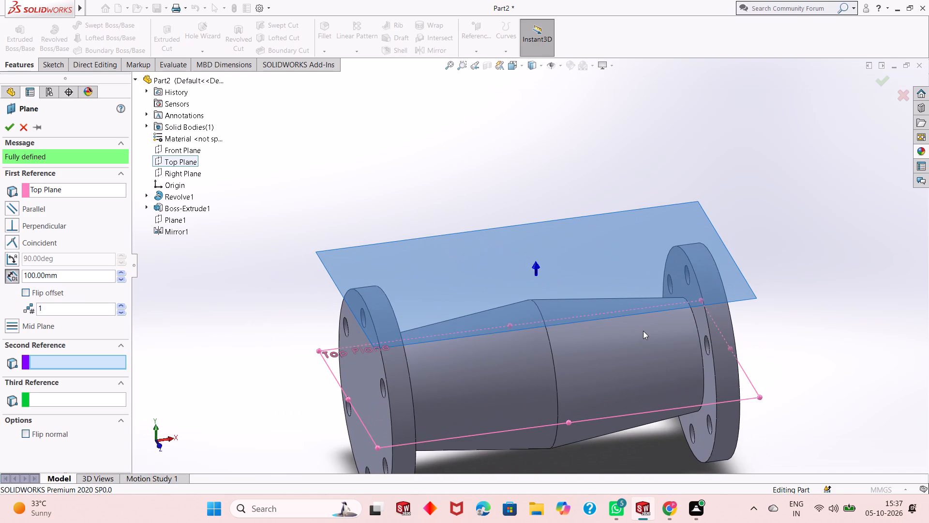
pyautogui.moveTo(588, 237); pyautogui.dragTo(593, 265, button='middle')
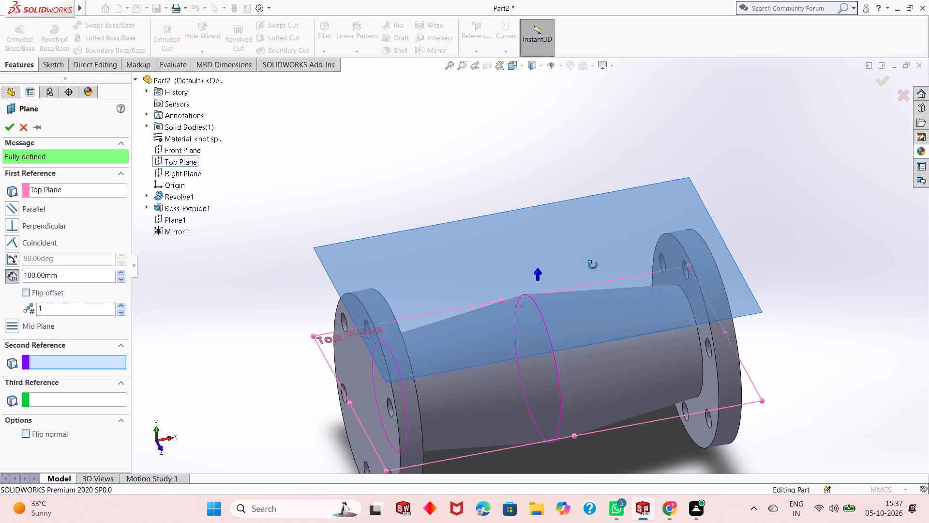
pyautogui.moveTo(593, 265); pyautogui.dragTo(593, 267, button='middle')
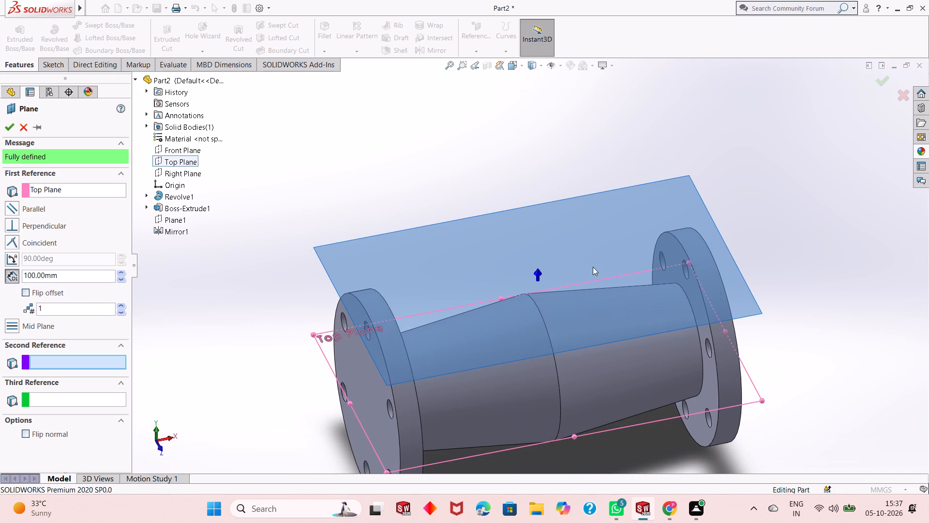
pyautogui.moveTo(573, 217); pyautogui.dragTo(584, 248, button='middle')
pyautogui.scroll(2, 584, 249)
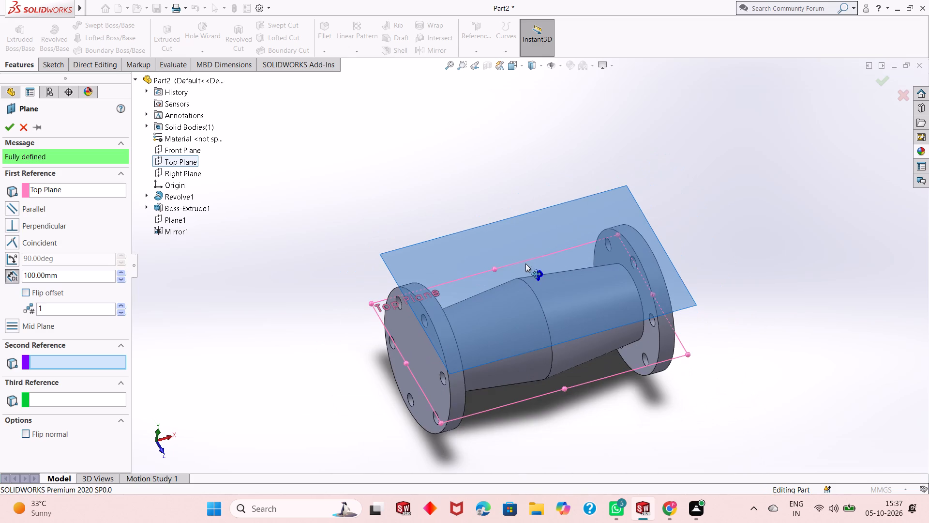
pyautogui.scroll(1, 524, 261)
pyautogui.scroll(-2, 492, 231)
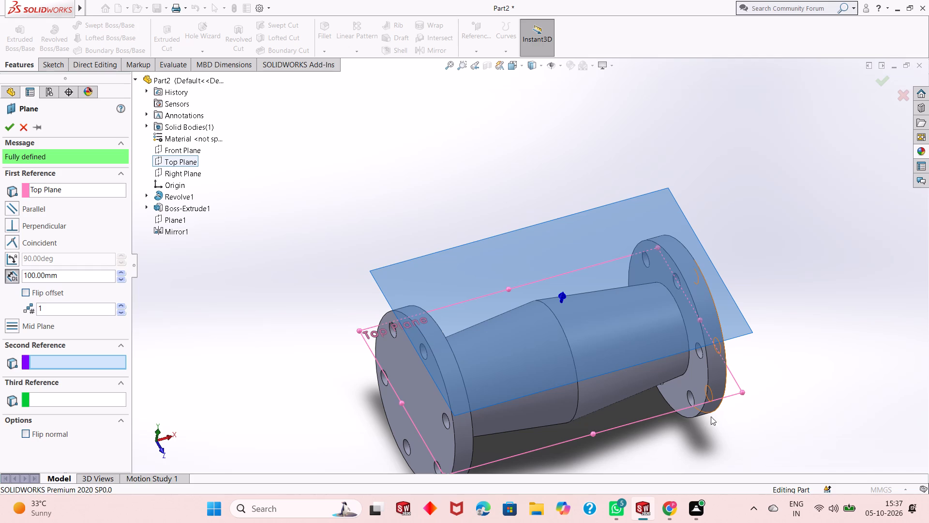
pyautogui.moveTo(611, 390); pyautogui.dragTo(636, 245, button='middle')
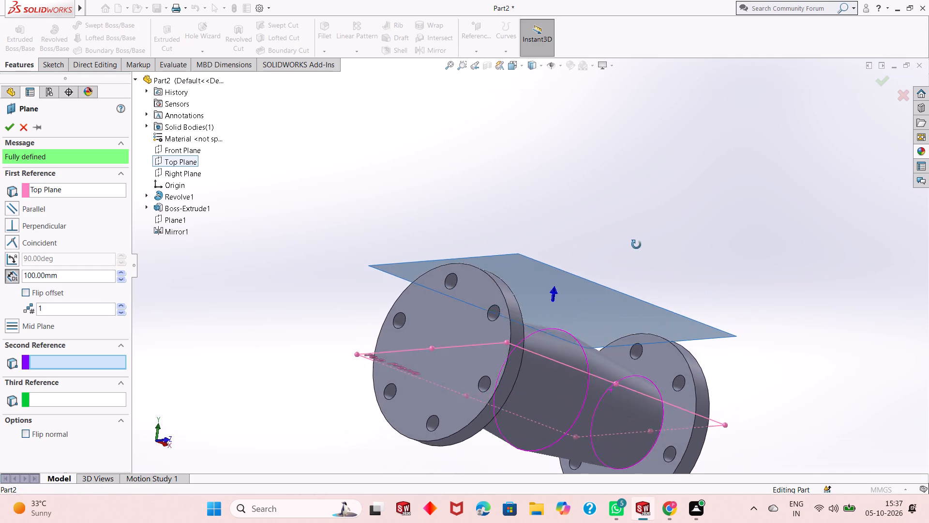
pyautogui.moveTo(636, 245); pyautogui.dragTo(569, 230, button='middle')
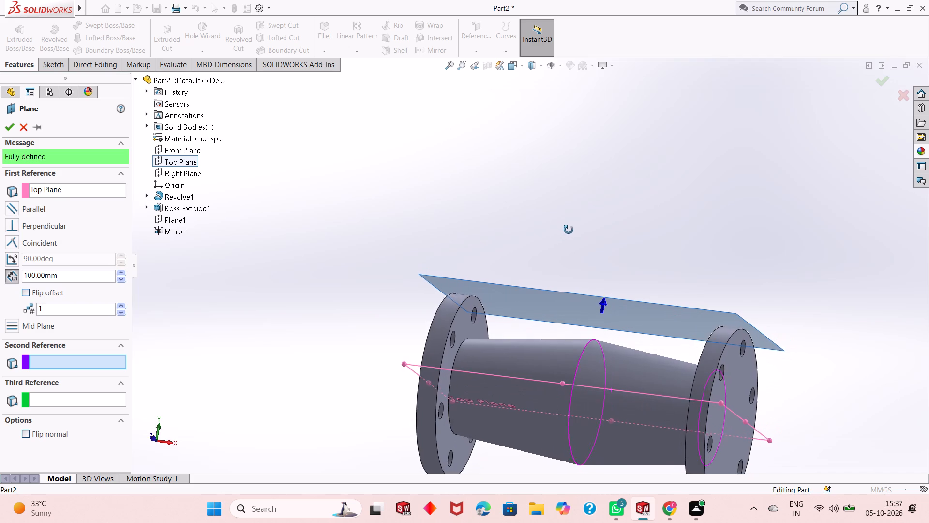
pyautogui.moveTo(569, 230); pyautogui.dragTo(596, 340, button='middle')
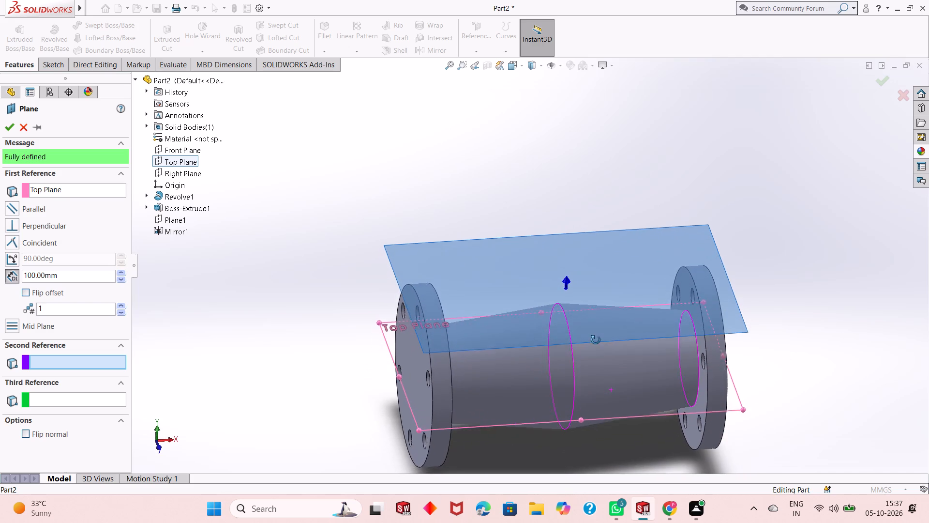
pyautogui.moveTo(596, 340); pyautogui.dragTo(596, 349, button='middle')
pyautogui.scroll(-3, 587, 307)
pyautogui.scroll(2, 597, 357)
pyautogui.moveTo(602, 359); pyautogui.dragTo(601, 359, button='middle')
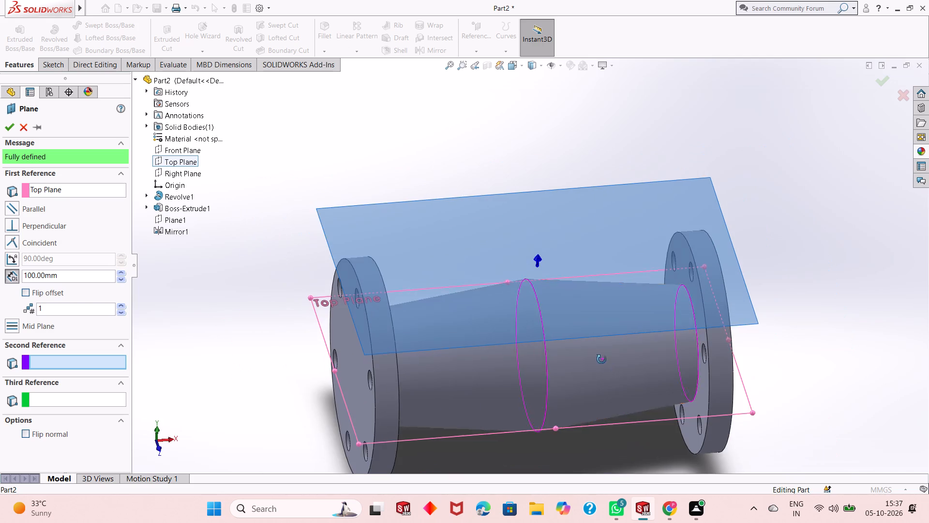
pyautogui.moveTo(601, 359); pyautogui.dragTo(603, 319, button='middle')
pyautogui.scroll(1, 603, 319)
pyautogui.moveTo(607, 343); pyautogui.dragTo(601, 284, button='middle')
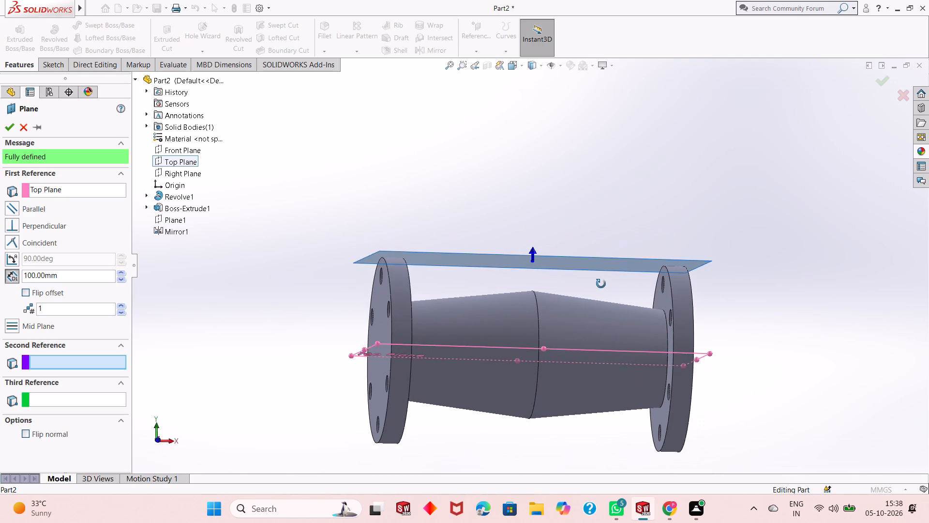
pyautogui.moveTo(601, 284); pyautogui.dragTo(610, 359, button='middle')
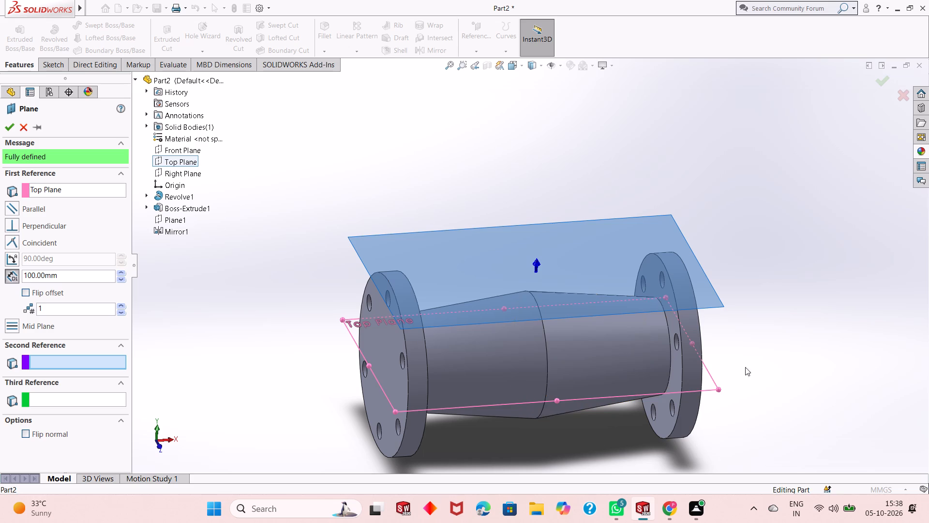
pyautogui.scroll(2, 611, 357)
# Set the new plane's offset from the Top Plane to 0 mm.
pyautogui.doubleClick(58, 275)
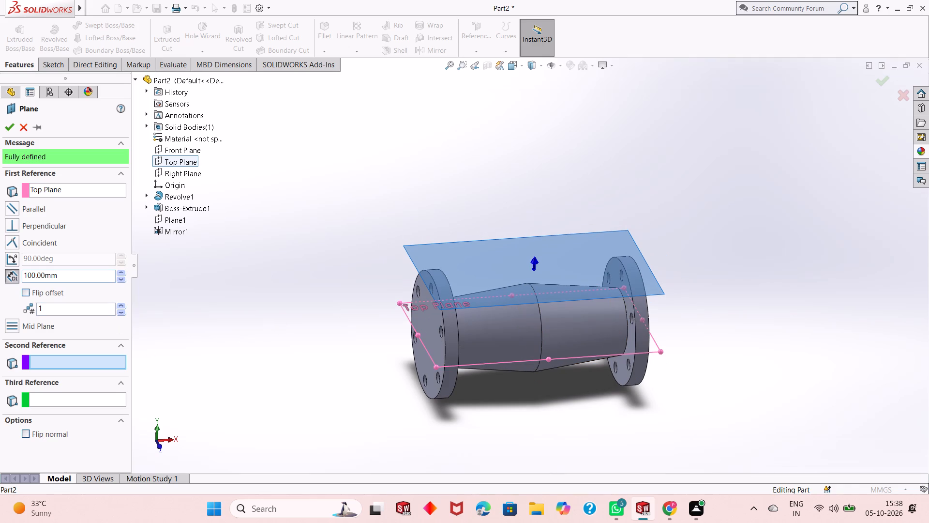
pyautogui.press('0')
pyautogui.press('Return')
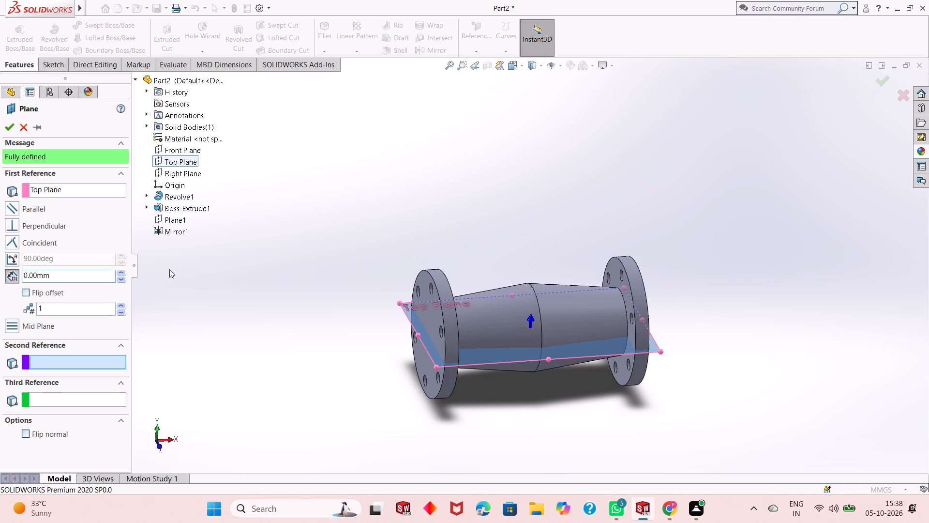
# Set the new plane's offset from the Top Plane to 150 mm and create the plane.
pyautogui.doubleClick(53, 273)
pyautogui.write('150')
pyautogui.press('Return')
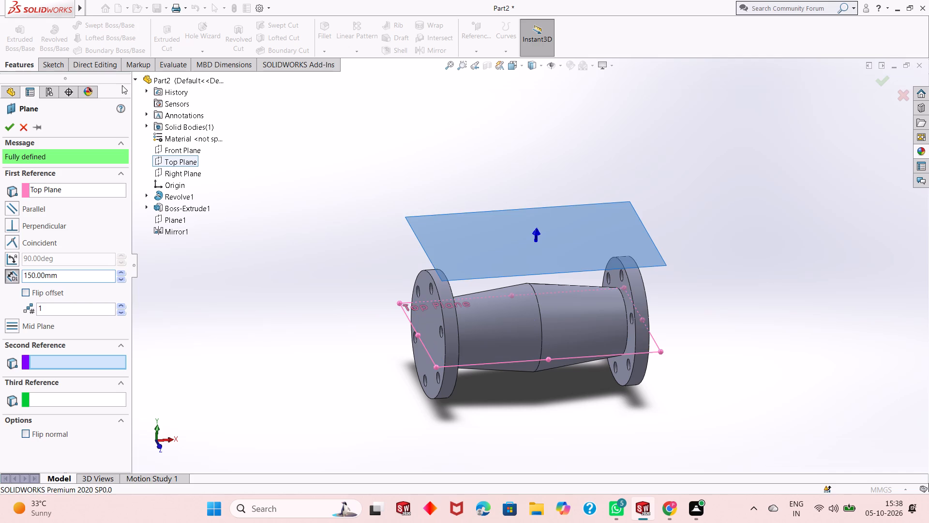
pyautogui.click(9, 131)
# On the new offset plane, sketch a circle of about 54 mm radius centred over the tapered body's middle edge.
pyautogui.click(497, 229)
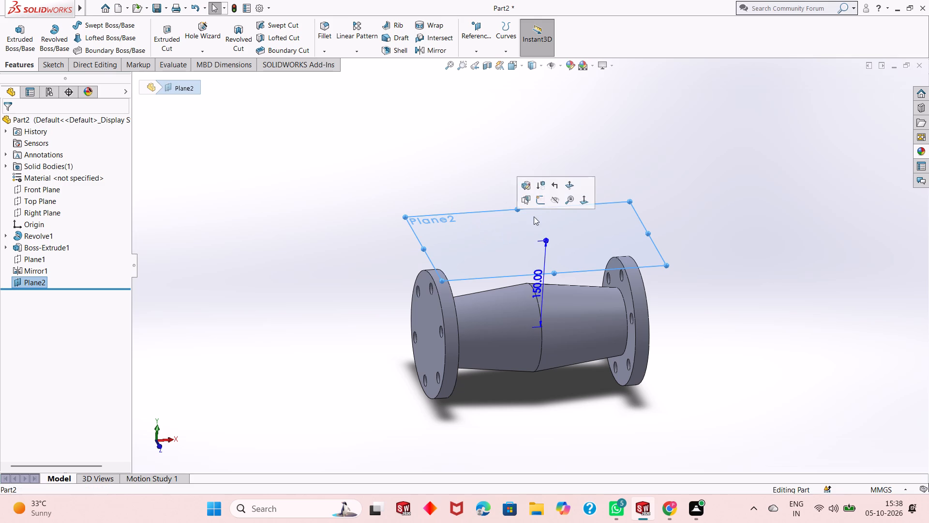
pyautogui.click(538, 198)
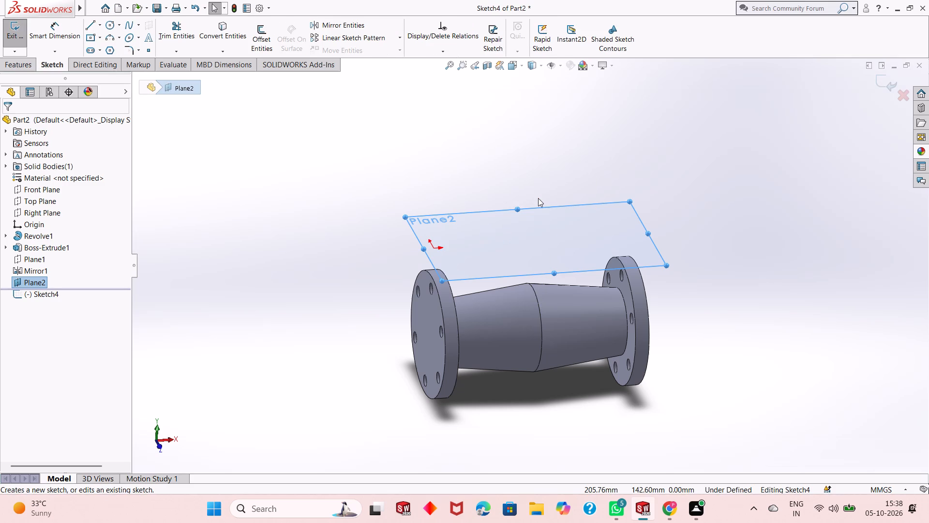
pyautogui.hotkey('ctrl', '8')
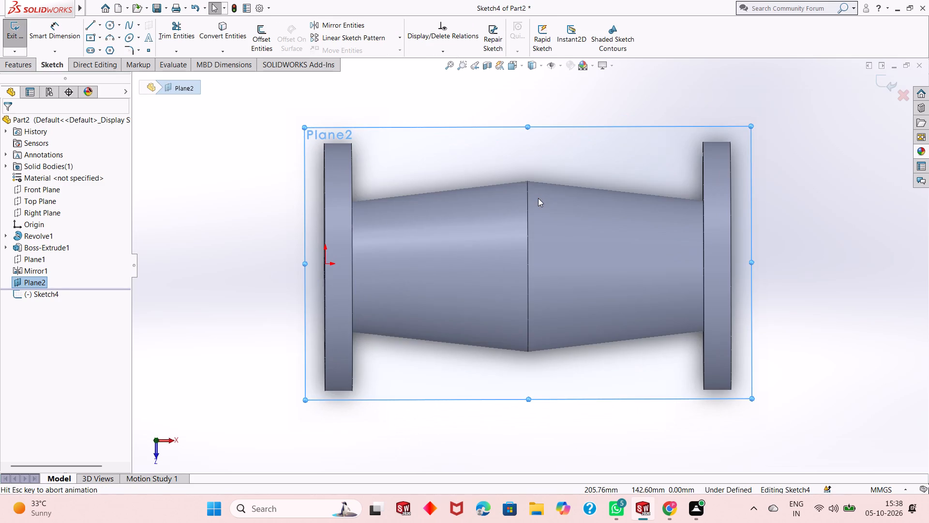
pyautogui.scroll(1, 561, 304)
pyautogui.click(258, 260)
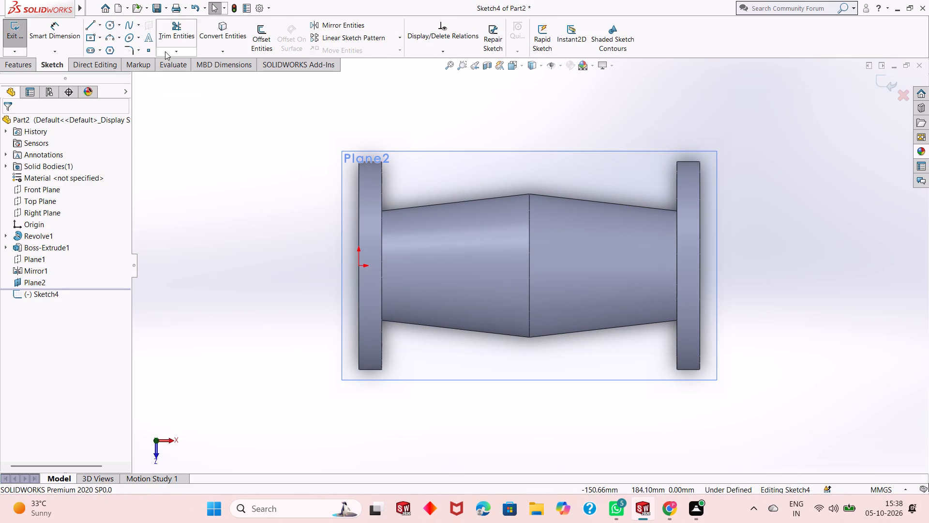
pyautogui.click(110, 25)
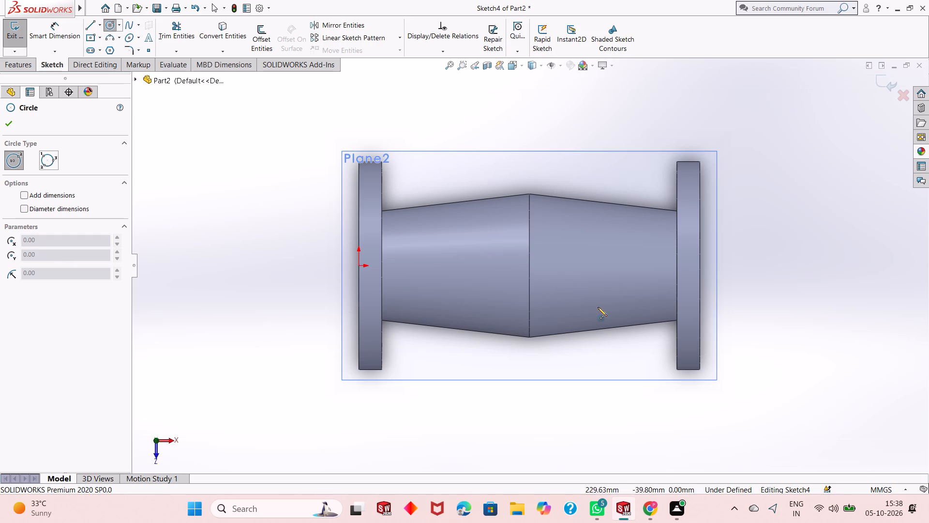
pyautogui.click(531, 266)
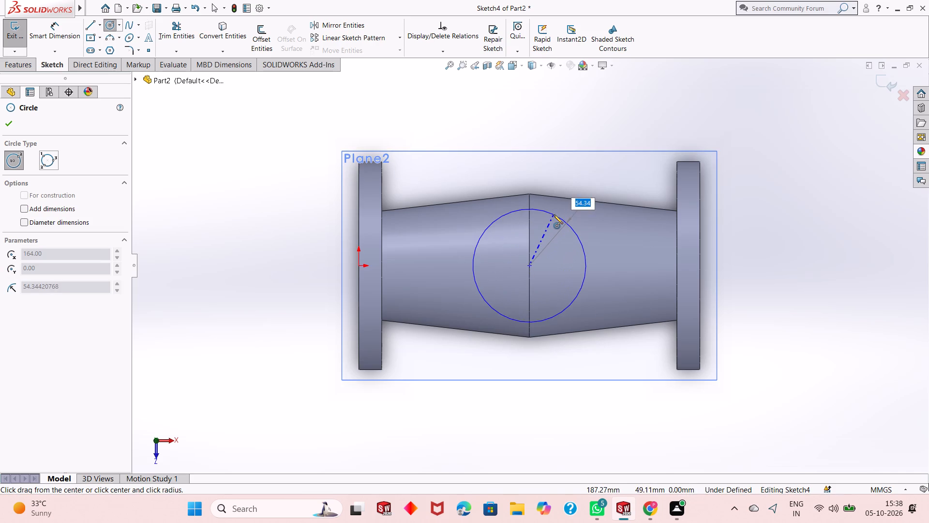
pyautogui.click(554, 215)
pyautogui.rightClick(239, 182)
pyautogui.click(246, 184)
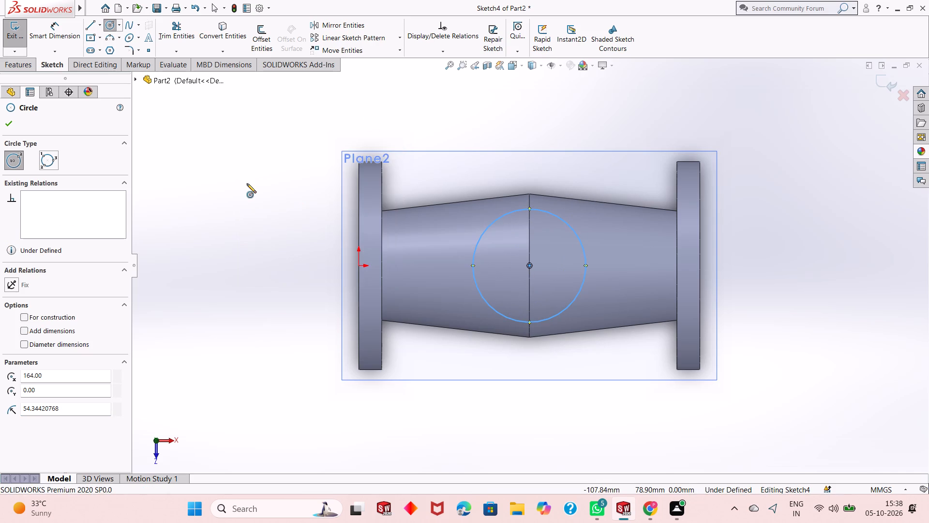
pyautogui.rightClick(247, 184)
pyautogui.click(263, 189)
# Dimension the circle's diameter as 55 mm.
pyautogui.click(64, 32)
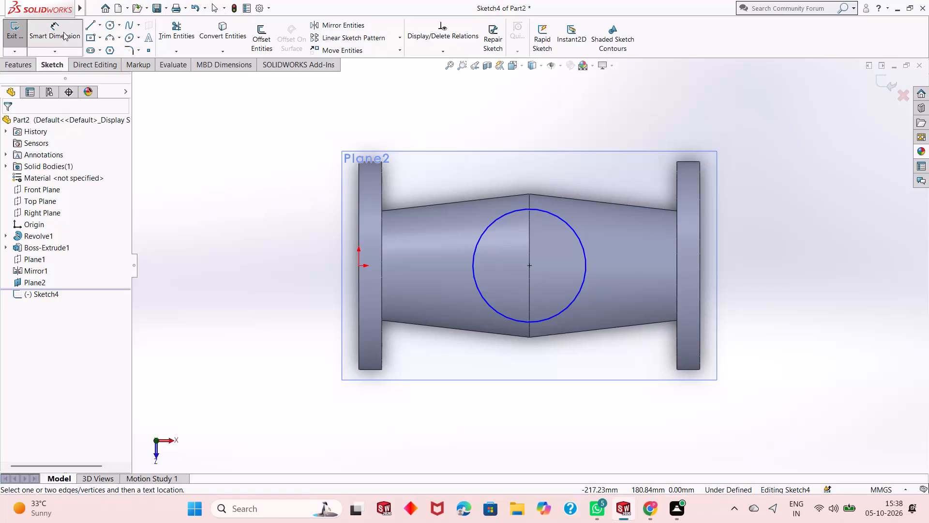
pyautogui.click(496, 309)
pyautogui.click(322, 419)
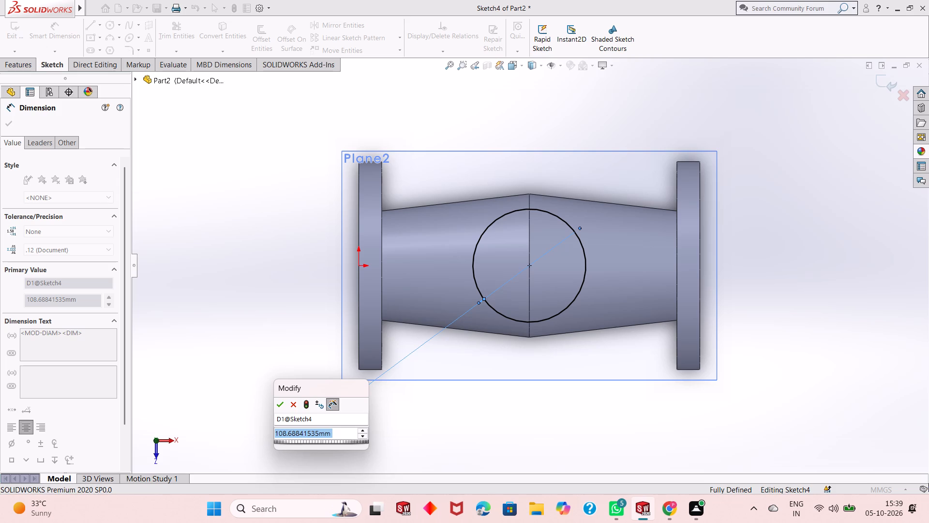
pyautogui.write('55')
pyautogui.press('Return')
pyautogui.press('Return')
pyautogui.rightClick(216, 306)
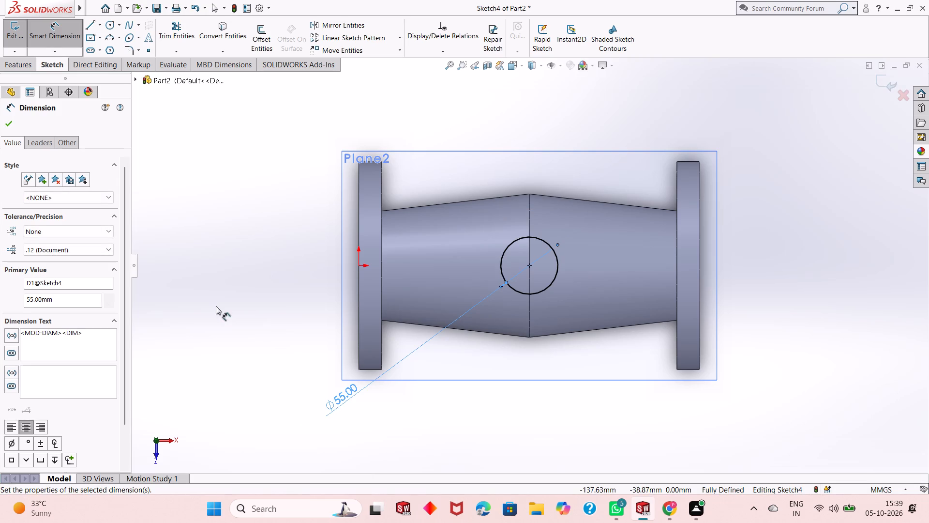
pyautogui.click(241, 338)
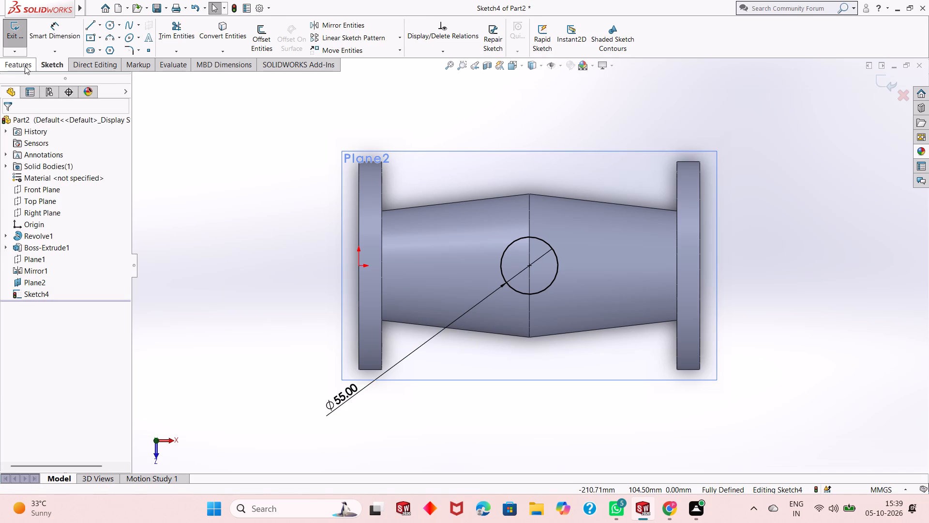
# Extrude the circle in the reversed direction, Up To Next, so it joins the tapered body.
pyautogui.click(25, 66)
pyautogui.click(25, 36)
pyautogui.moveTo(473, 344); pyautogui.dragTo(482, 222, button='middle')
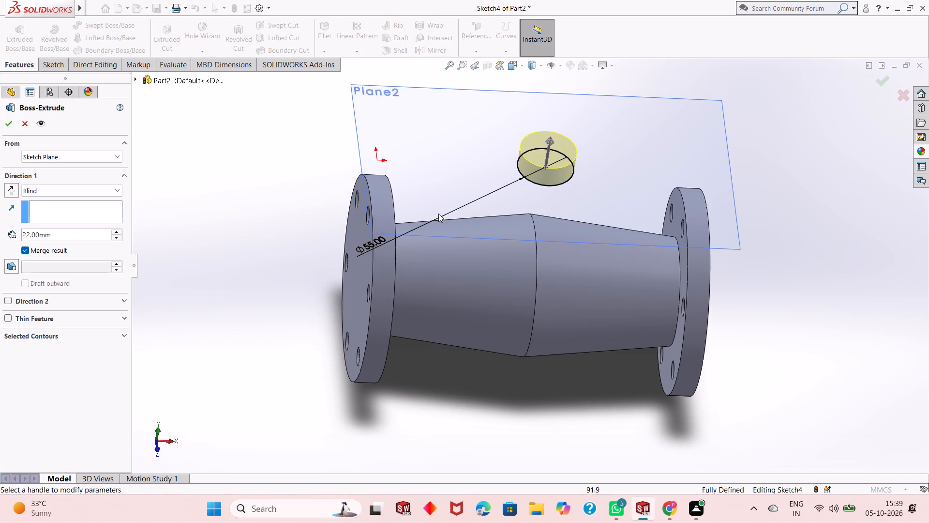
pyautogui.click(9, 183)
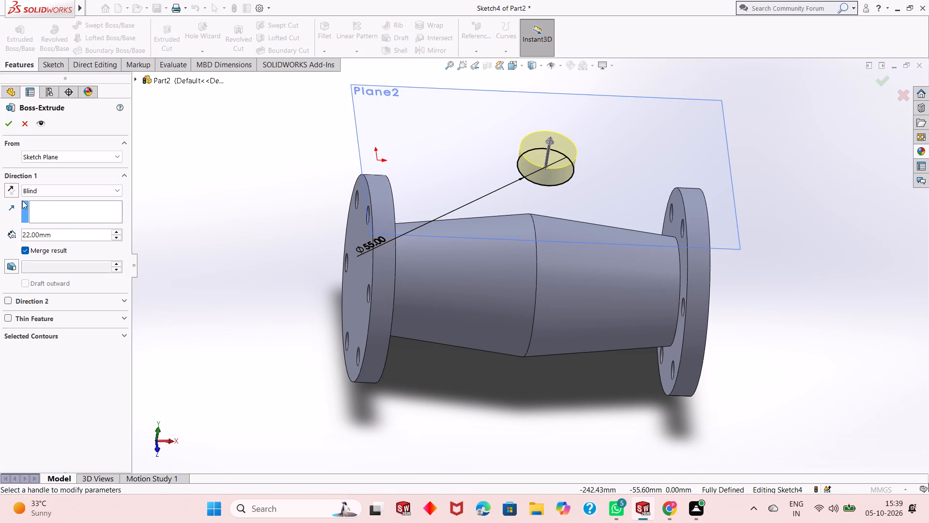
pyautogui.click(11, 187)
pyautogui.click(74, 193)
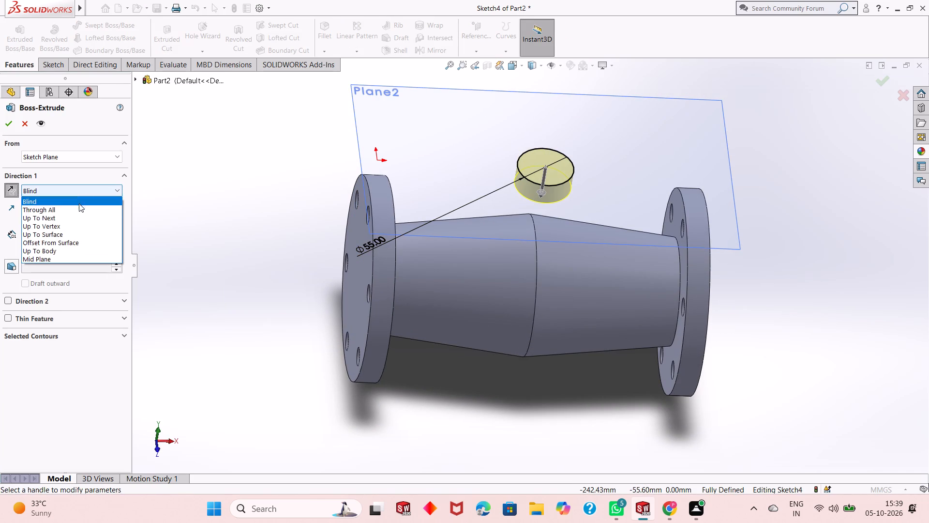
pyautogui.click(81, 216)
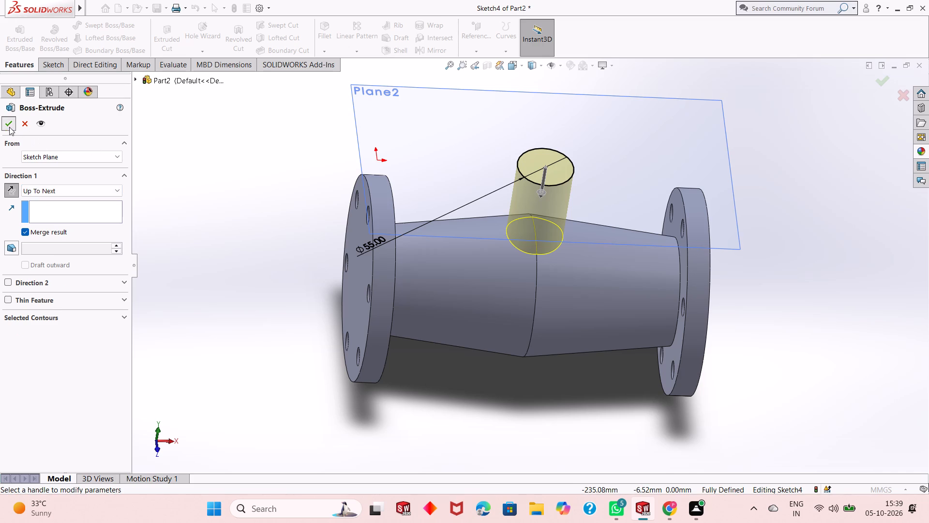
pyautogui.click(9, 127)
# Hide the offset reference plane above the body.
pyautogui.moveTo(593, 365); pyautogui.dragTo(618, 240, button='middle')
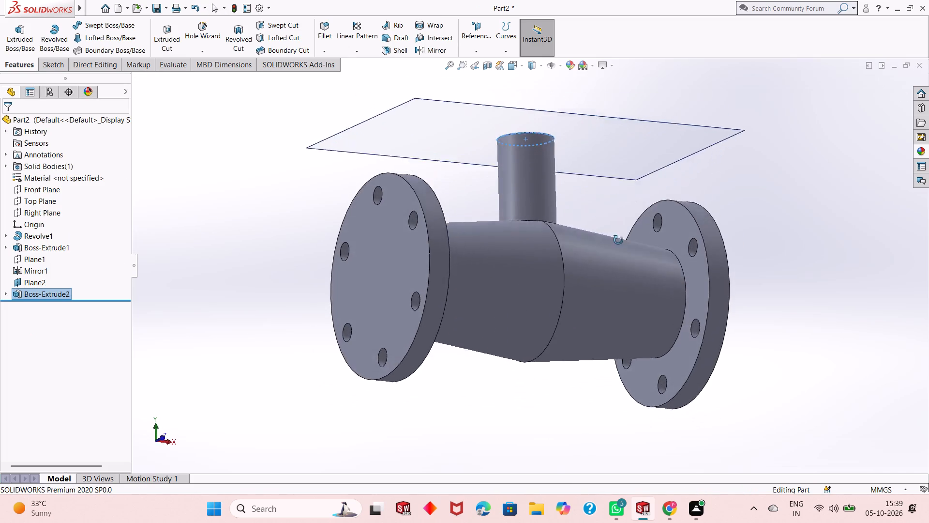
pyautogui.moveTo(618, 240); pyautogui.dragTo(604, 332, button='middle')
pyautogui.rightClick(629, 113)
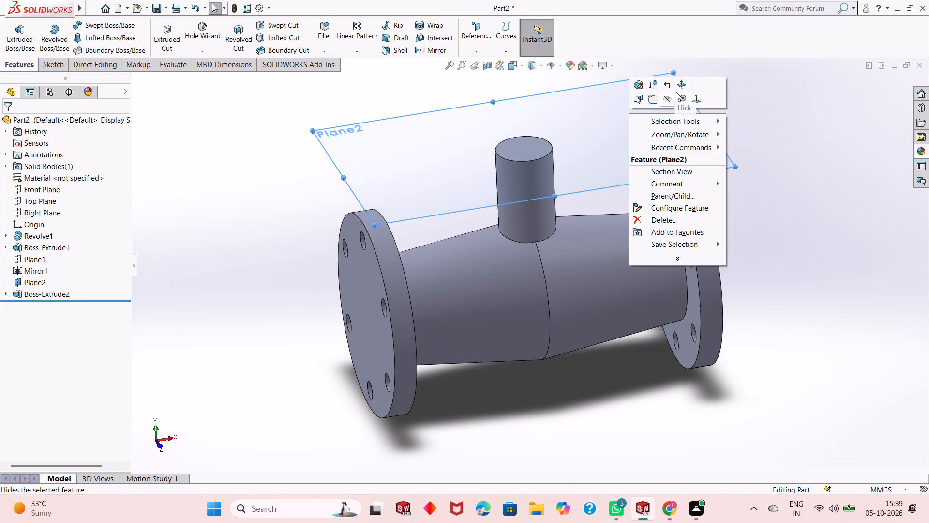
pyautogui.click(669, 102)
pyautogui.scroll(2, 561, 208)
pyautogui.moveTo(574, 188); pyautogui.dragTo(572, 232, button='middle')
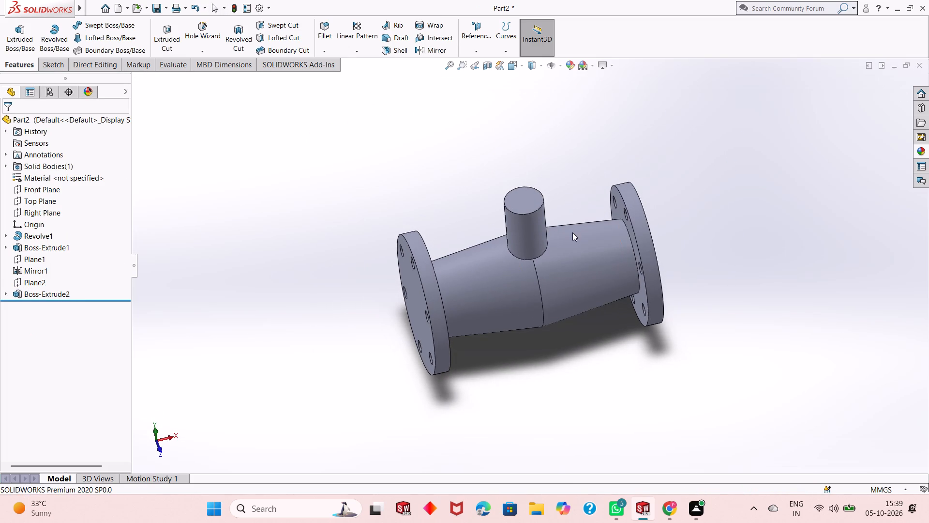
pyautogui.scroll(-1, 559, 219)
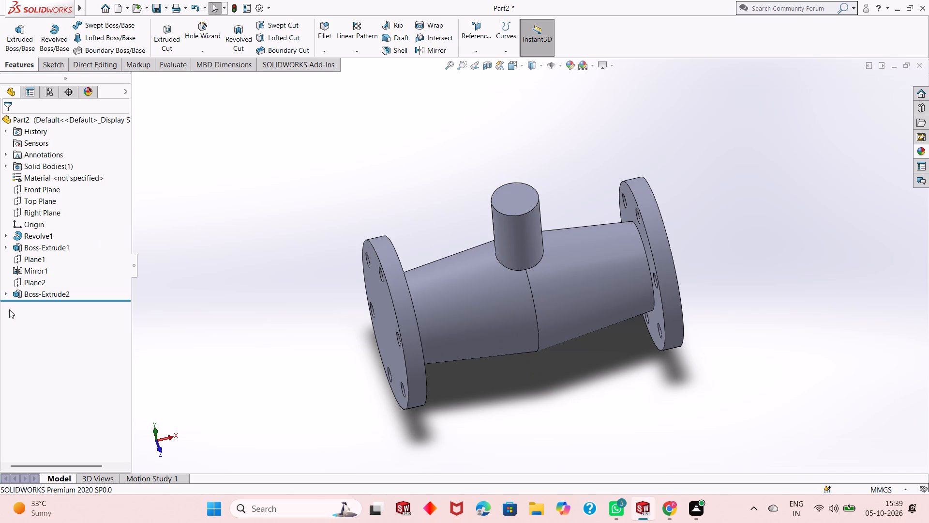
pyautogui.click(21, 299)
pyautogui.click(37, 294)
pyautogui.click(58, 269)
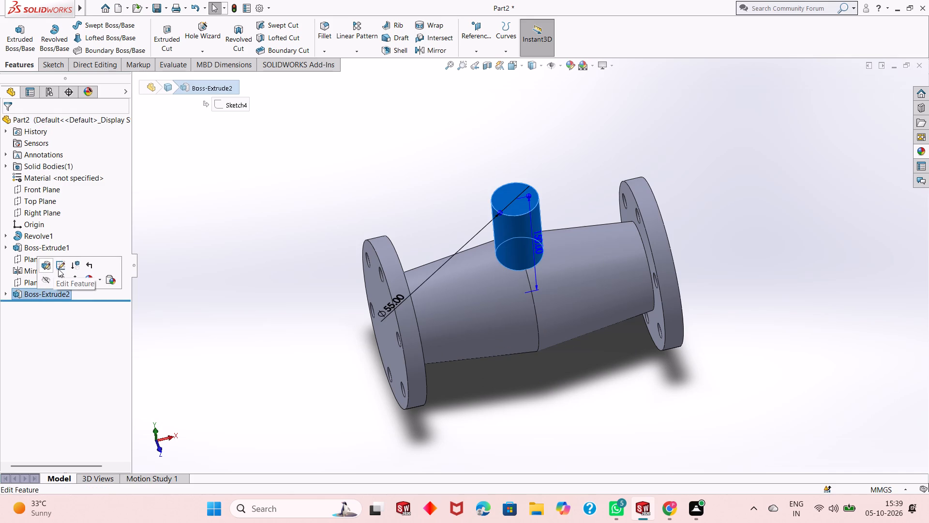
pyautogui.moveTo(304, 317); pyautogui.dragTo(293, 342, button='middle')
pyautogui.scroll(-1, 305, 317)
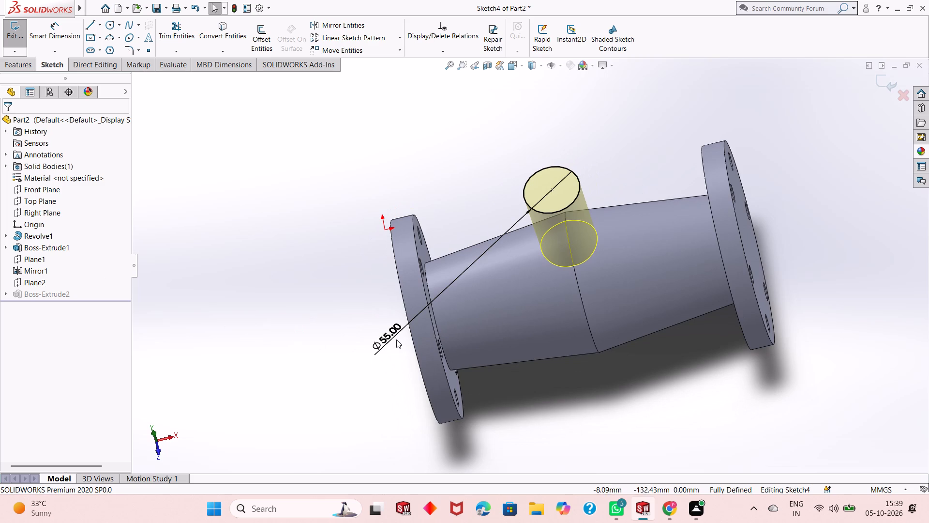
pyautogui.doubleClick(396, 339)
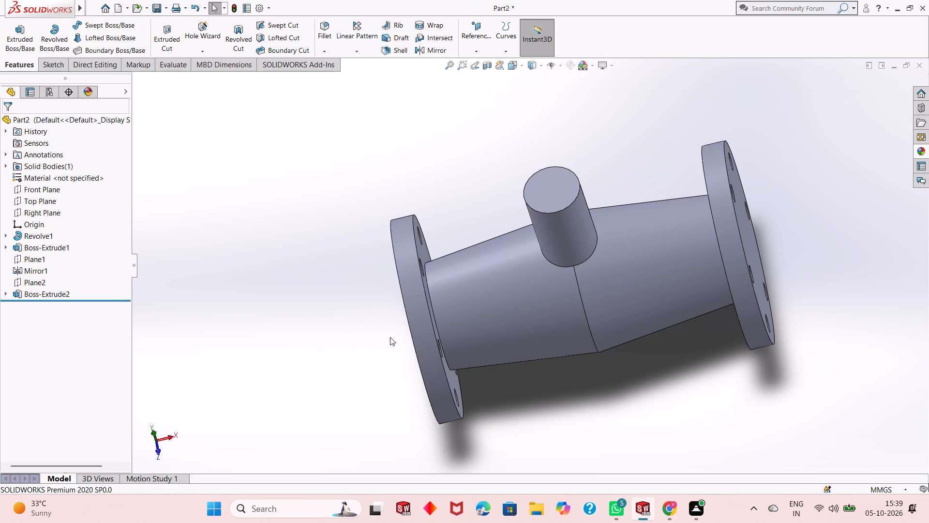
# Edit the vertical boss's sketch, set the circle's diameter to 80 mm, and exit the sketch.
pyautogui.click(42, 293)
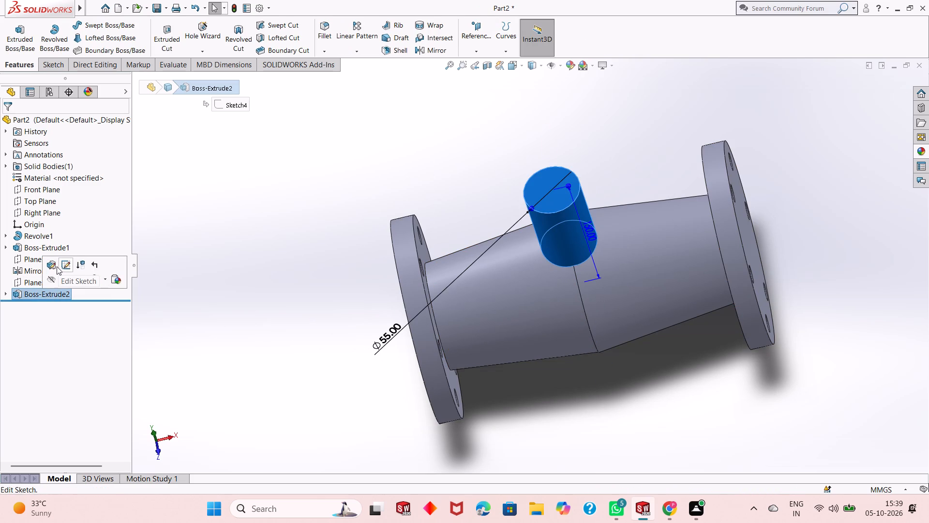
pyautogui.click(66, 266)
pyautogui.doubleClick(388, 334)
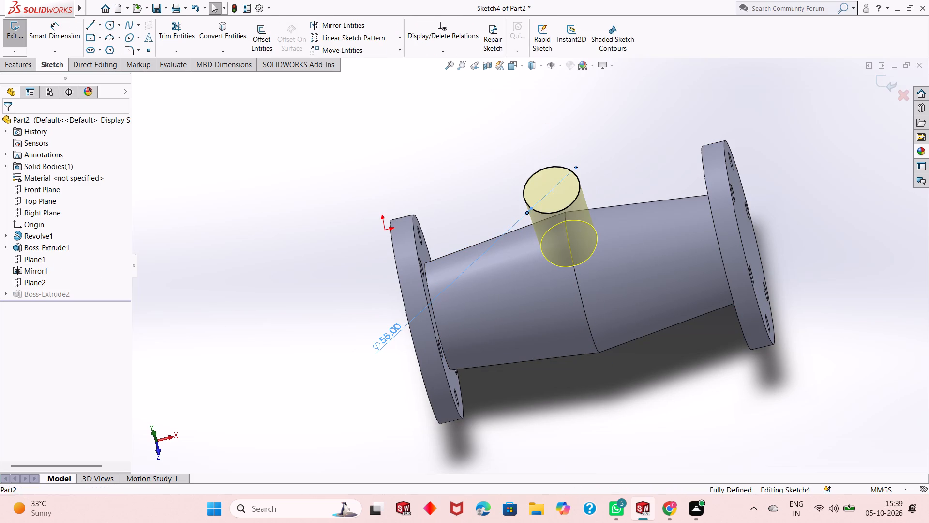
pyautogui.write('880')
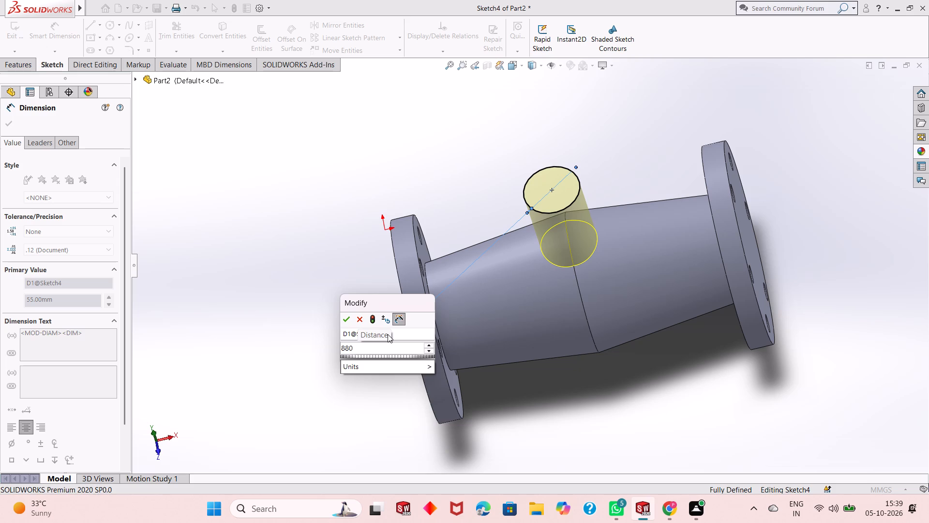
pyautogui.press('BackSpace')
pyautogui.press('BackSpace')
pyautogui.press('0')
pyautogui.press('Return')
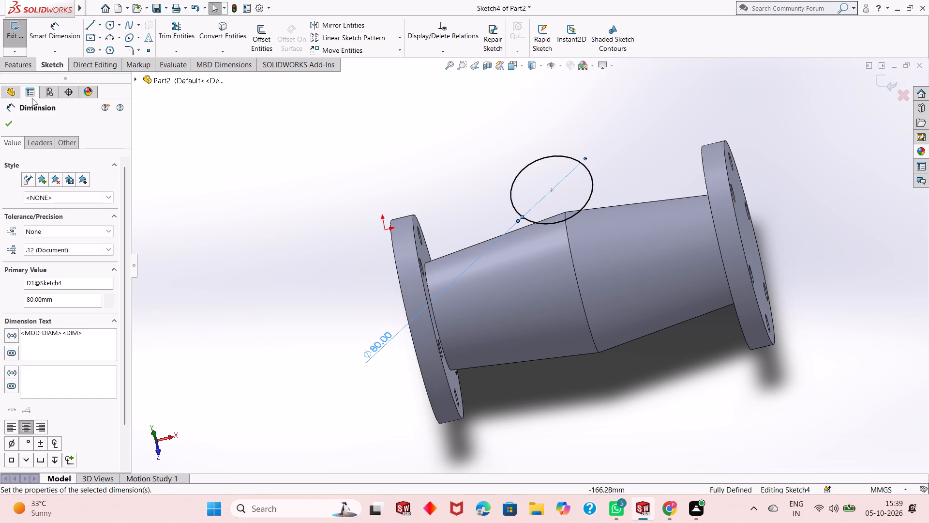
pyautogui.click(3, 125)
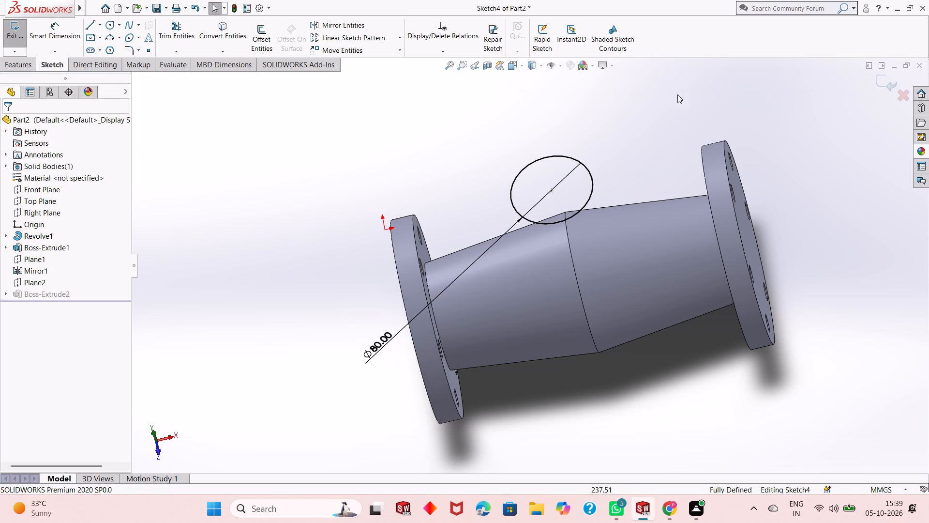
pyautogui.click(883, 87)
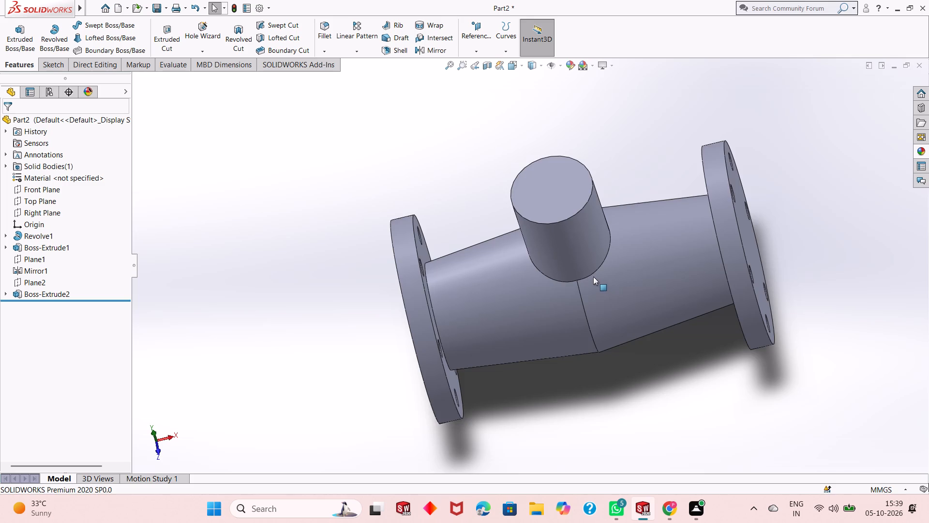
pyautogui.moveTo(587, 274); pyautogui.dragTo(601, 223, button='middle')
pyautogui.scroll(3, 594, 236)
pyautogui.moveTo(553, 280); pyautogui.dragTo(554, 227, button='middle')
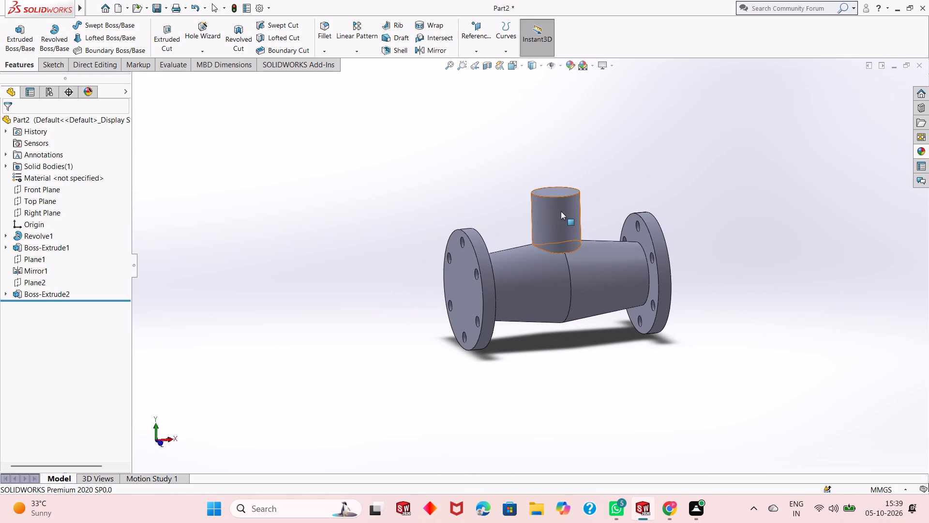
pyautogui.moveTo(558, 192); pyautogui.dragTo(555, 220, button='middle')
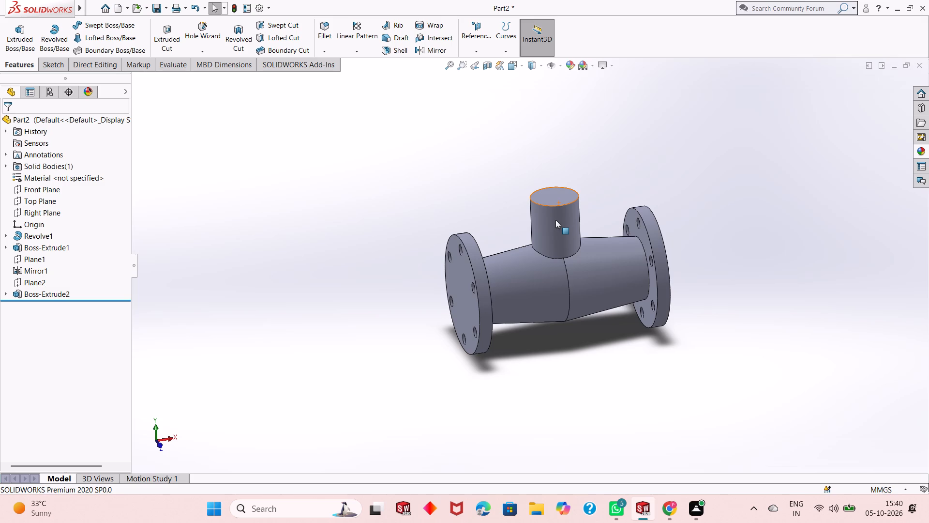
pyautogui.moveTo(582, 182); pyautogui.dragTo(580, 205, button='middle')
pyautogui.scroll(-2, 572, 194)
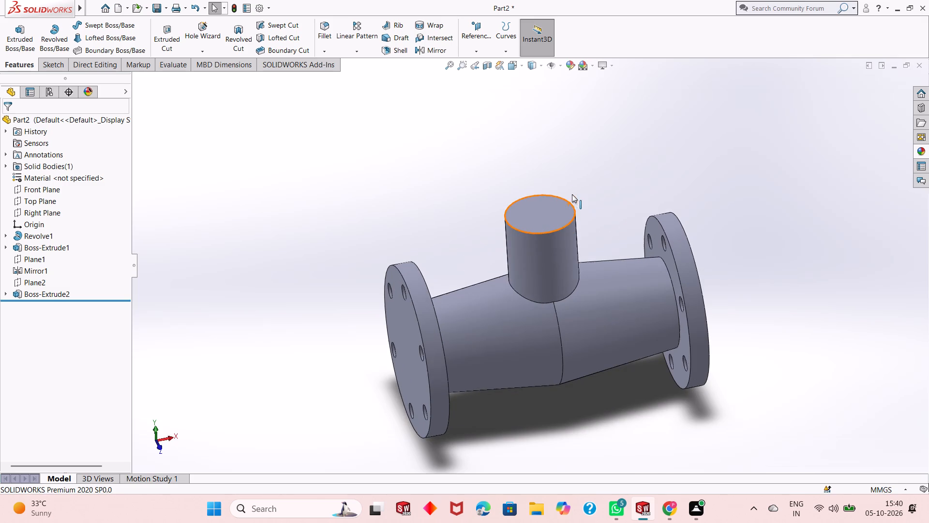
# Start a sketch on the vertical boss's top face and draw a concentric circle about 53 mm in diameter.
pyautogui.click(548, 211)
pyautogui.click(594, 182)
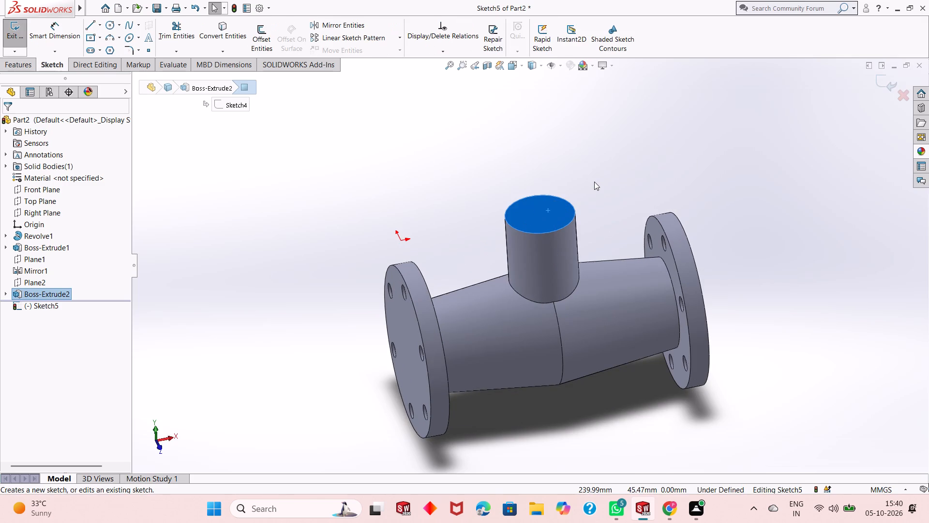
pyautogui.hotkey('ctrl', '8')
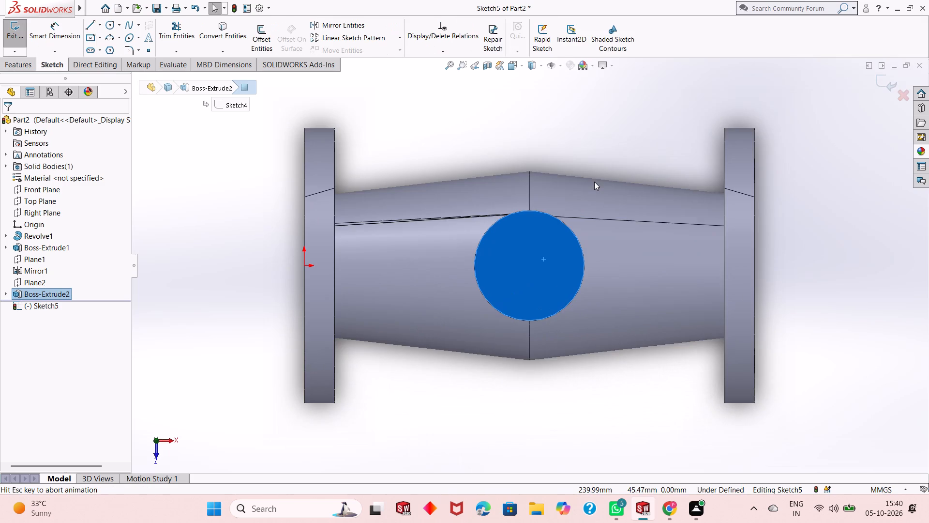
pyautogui.moveTo(614, 142); pyautogui.dragTo(614, 137)
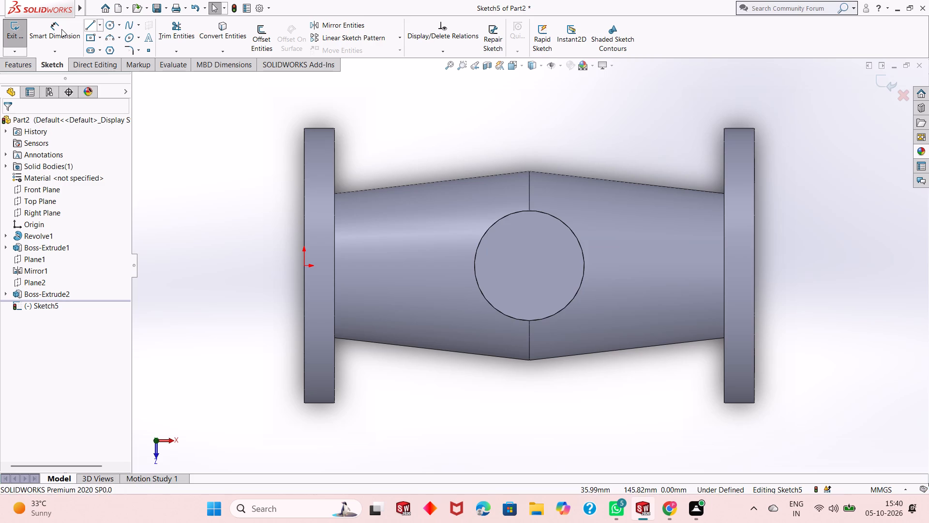
pyautogui.click(113, 25)
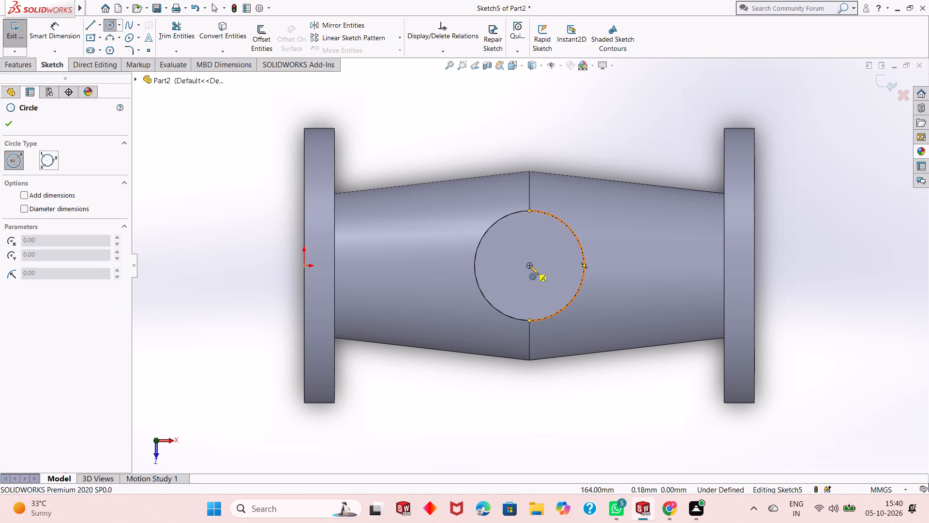
pyautogui.click(529, 265)
pyautogui.click(540, 231)
pyautogui.rightClick(574, 103)
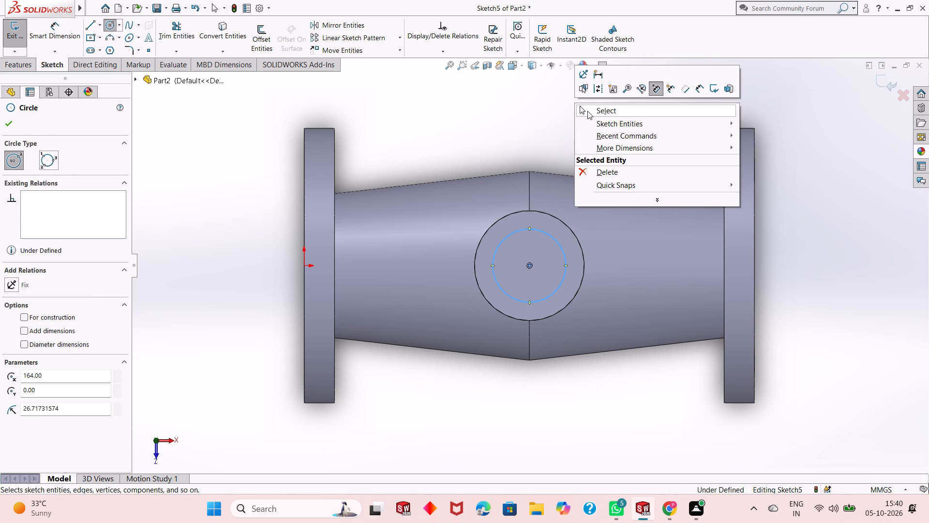
pyautogui.click(587, 111)
# Dimension the new circle's diameter as 55 mm.
pyautogui.click(53, 31)
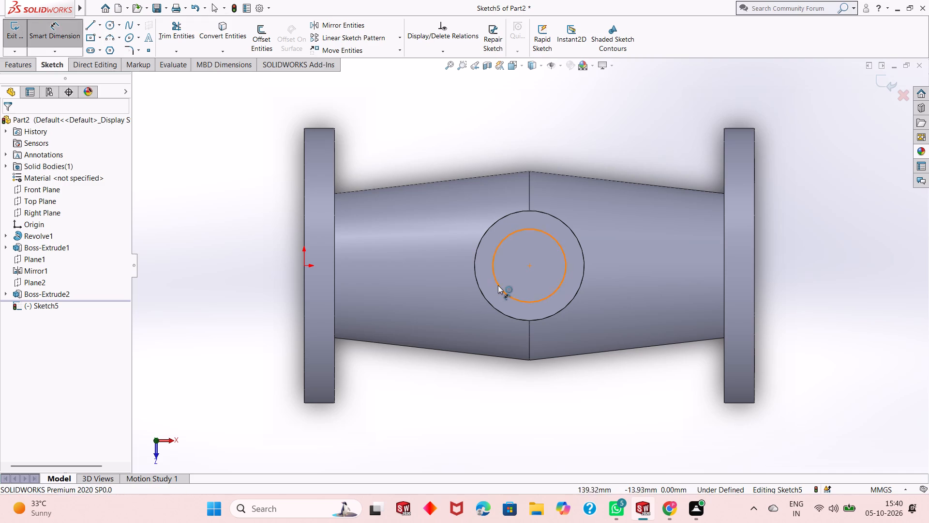
pyautogui.click(499, 285)
pyautogui.click(229, 393)
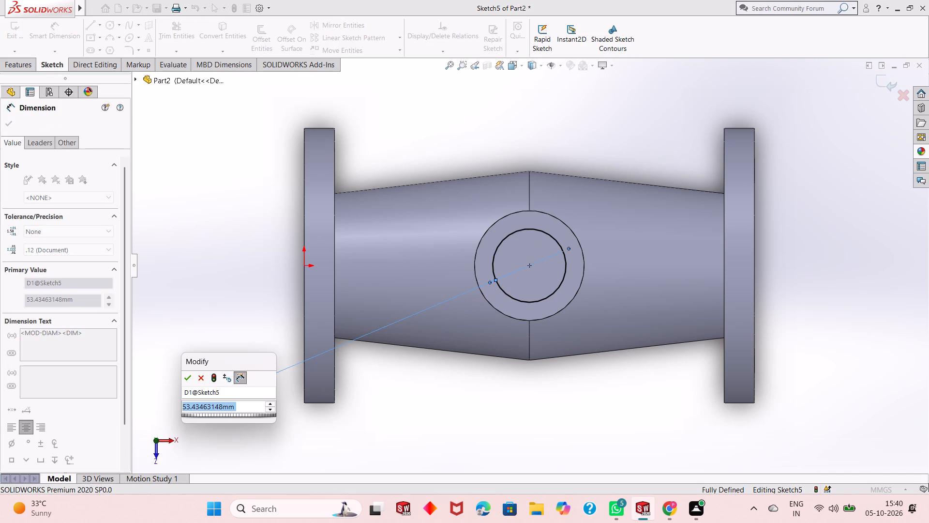
pyautogui.write('55')
pyautogui.press('Return')
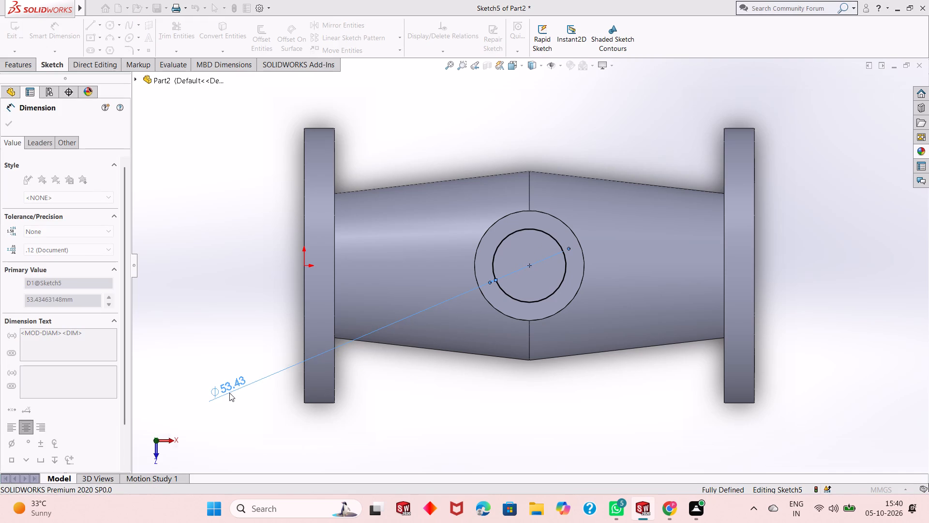
pyautogui.rightClick(171, 244)
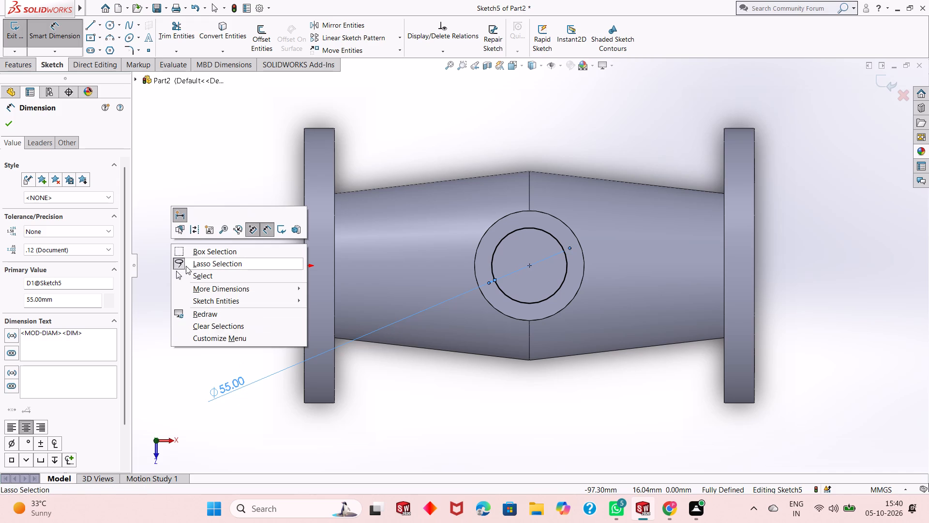
pyautogui.click(188, 267)
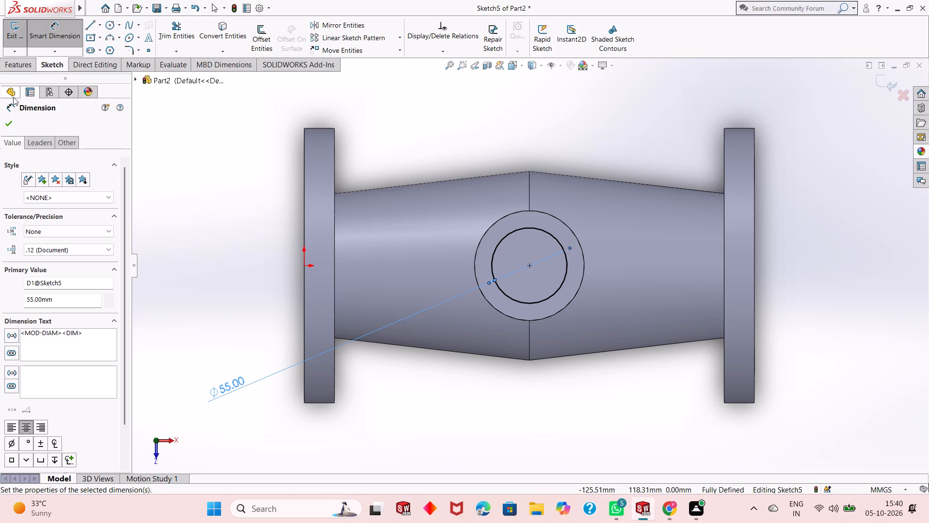
pyautogui.click(10, 122)
# Cut-extrude the circle to a blind depth of 8 mm to form a recess in the boss's top.
pyautogui.click(28, 67)
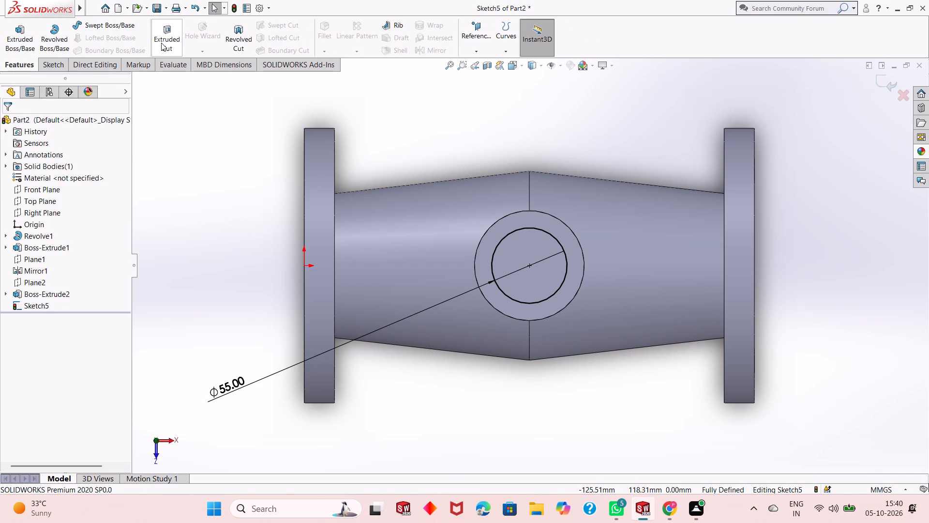
pyautogui.click(161, 43)
pyautogui.moveTo(399, 377); pyautogui.dragTo(428, 259, button='middle')
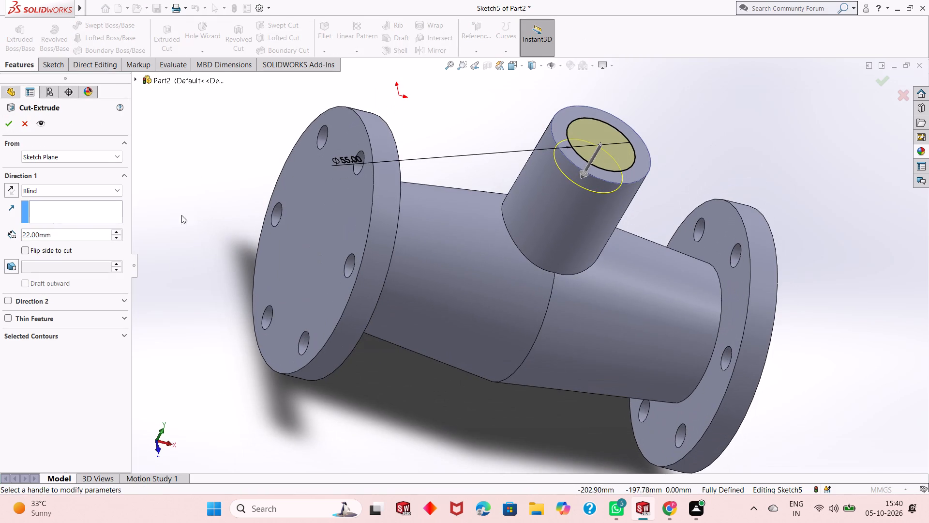
pyautogui.doubleClick(64, 234)
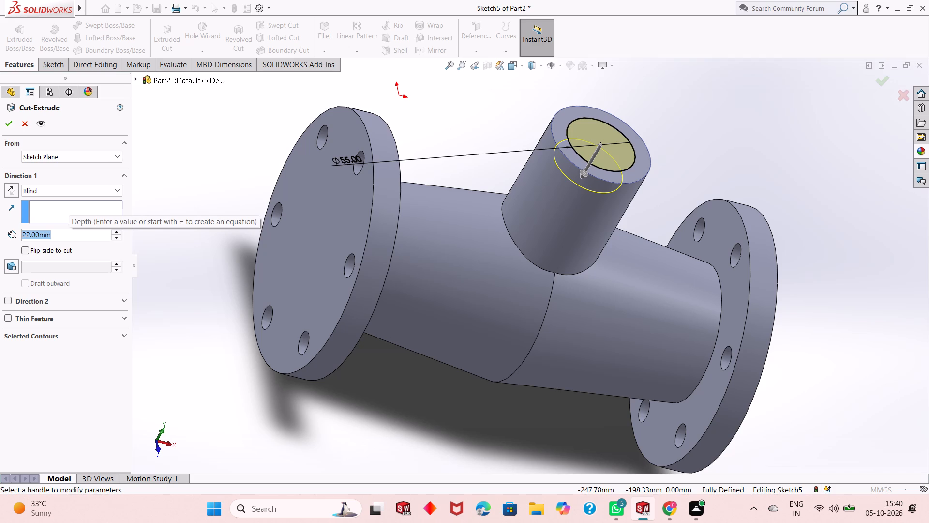
pyautogui.press('8')
pyautogui.press('Return')
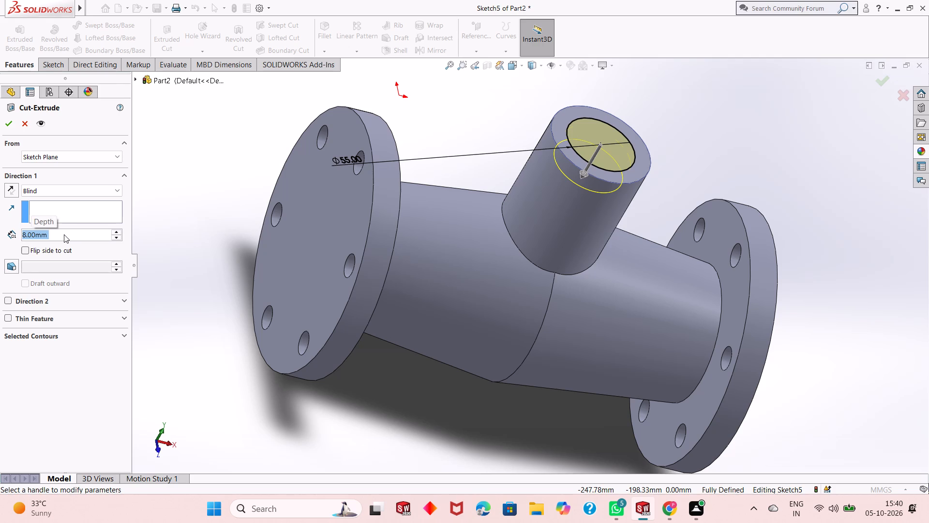
pyautogui.click(7, 124)
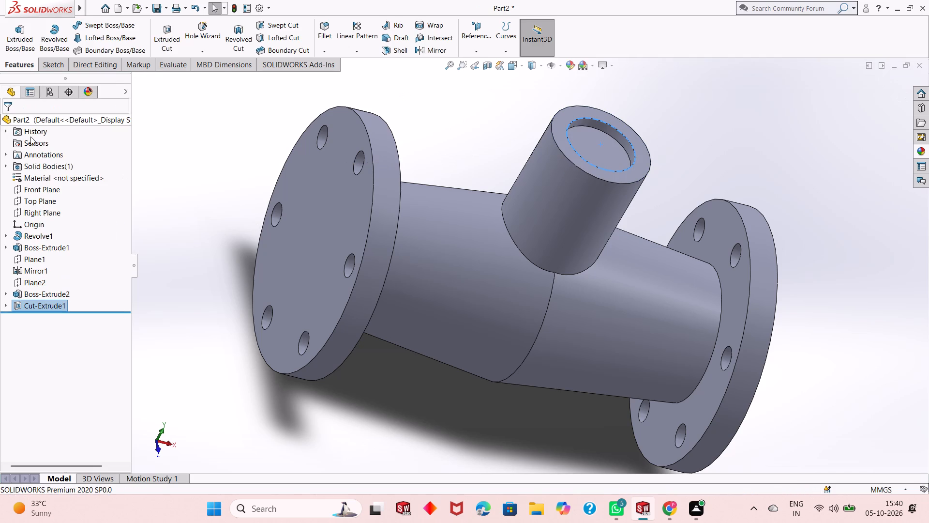
pyautogui.click(491, 149)
# Start a sketch on the recess floor and draw a concentric circle about 35 mm in diameter.
pyautogui.click(581, 141)
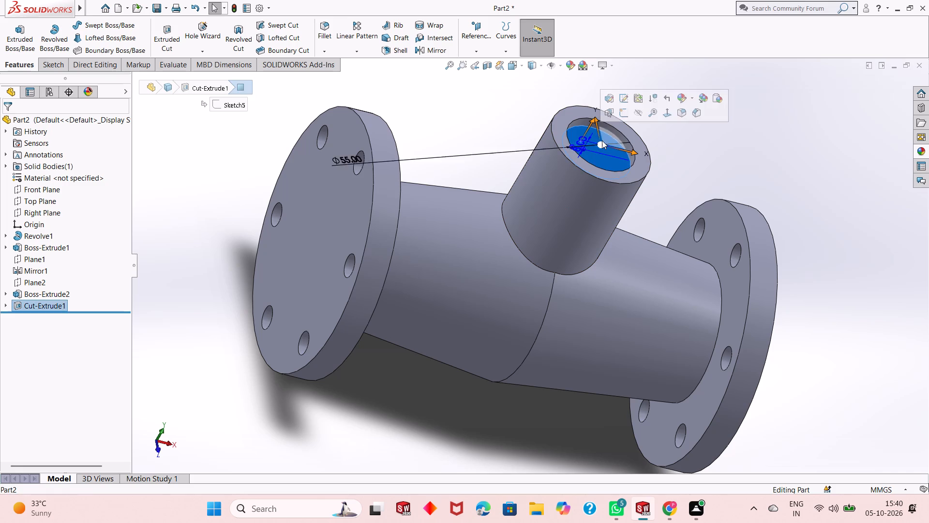
pyautogui.click(628, 114)
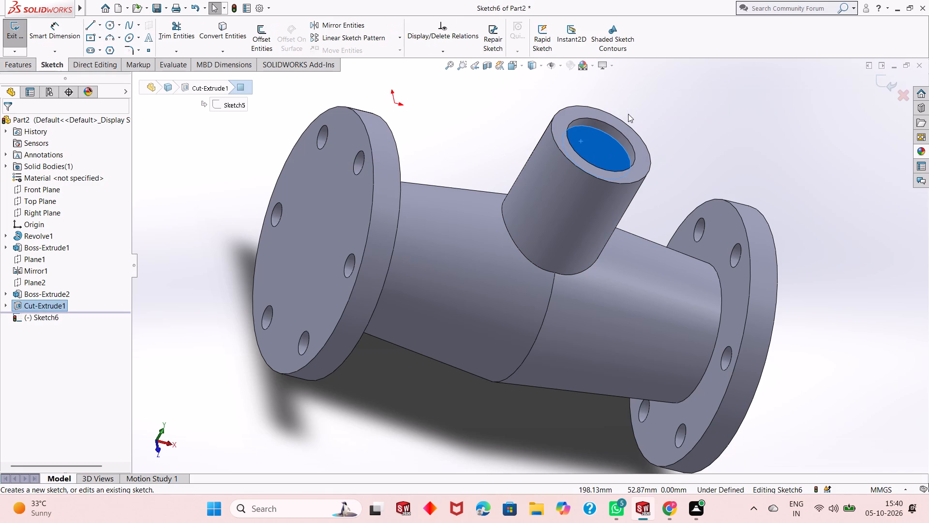
pyautogui.hotkey('ctrl', '8')
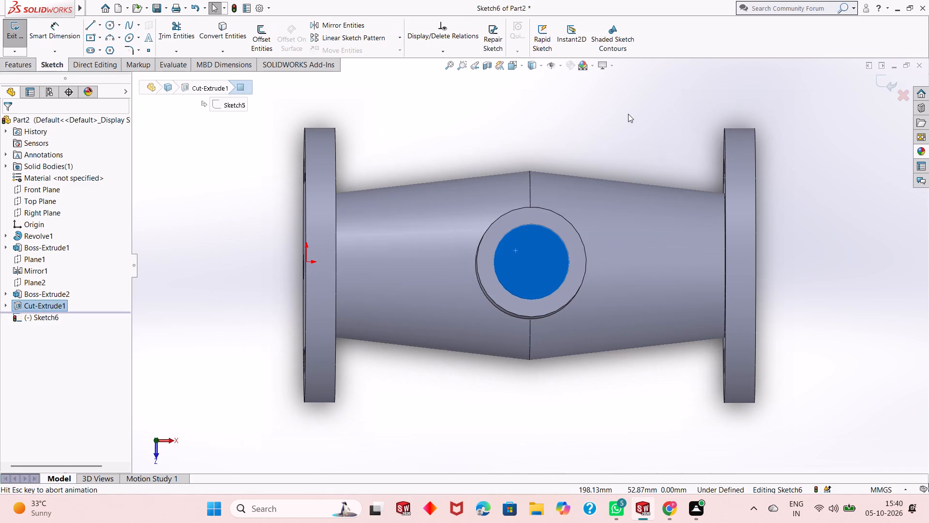
pyautogui.click(628, 114)
pyautogui.click(108, 27)
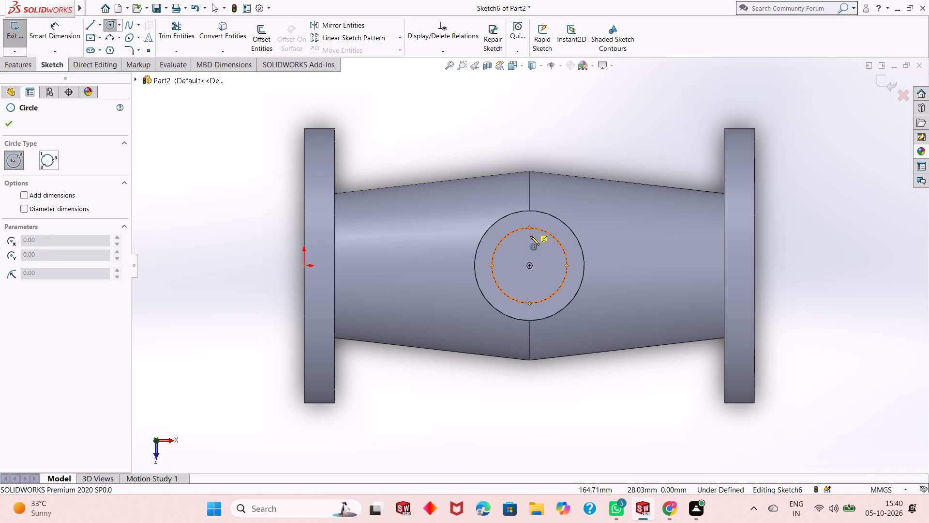
pyautogui.click(530, 265)
pyautogui.click(539, 244)
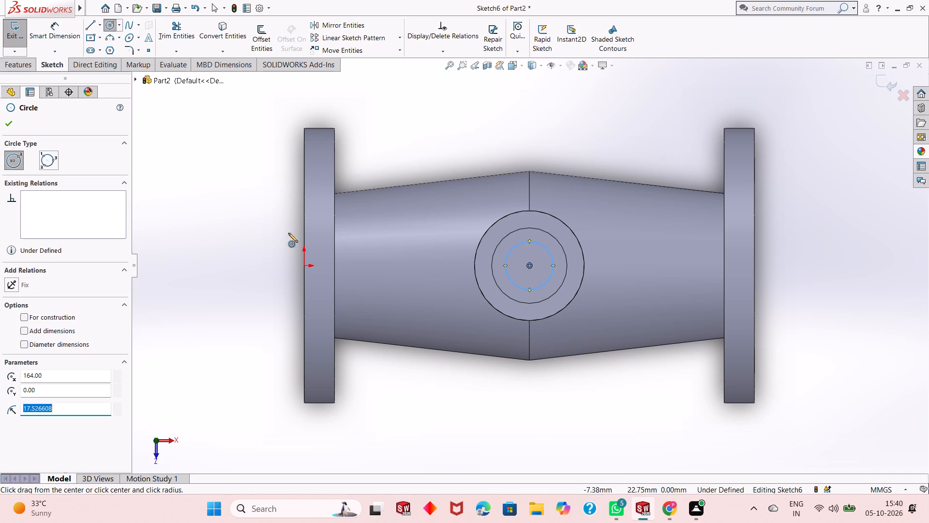
pyautogui.rightClick(159, 205)
pyautogui.click(198, 214)
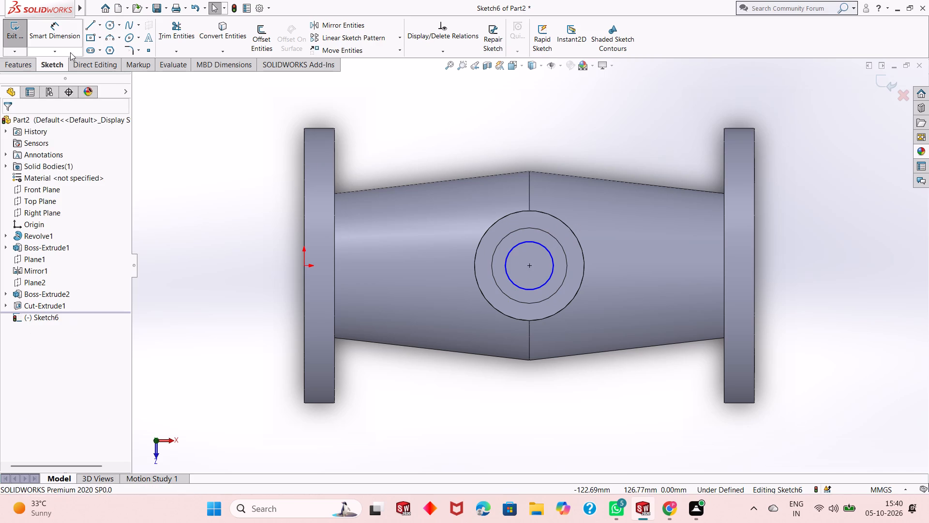
# Dimension the recess-floor circle's diameter as 48 mm.
pyautogui.click(46, 36)
pyautogui.click(513, 283)
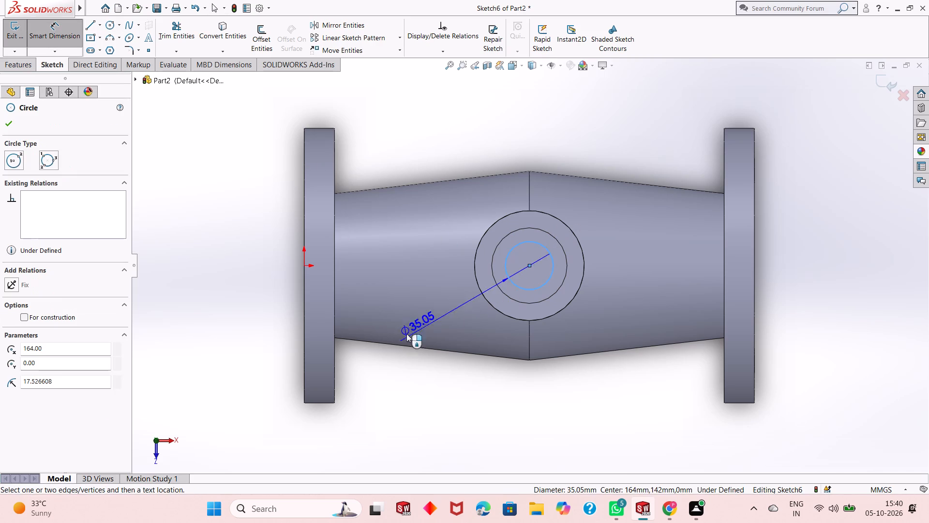
pyautogui.click(234, 375)
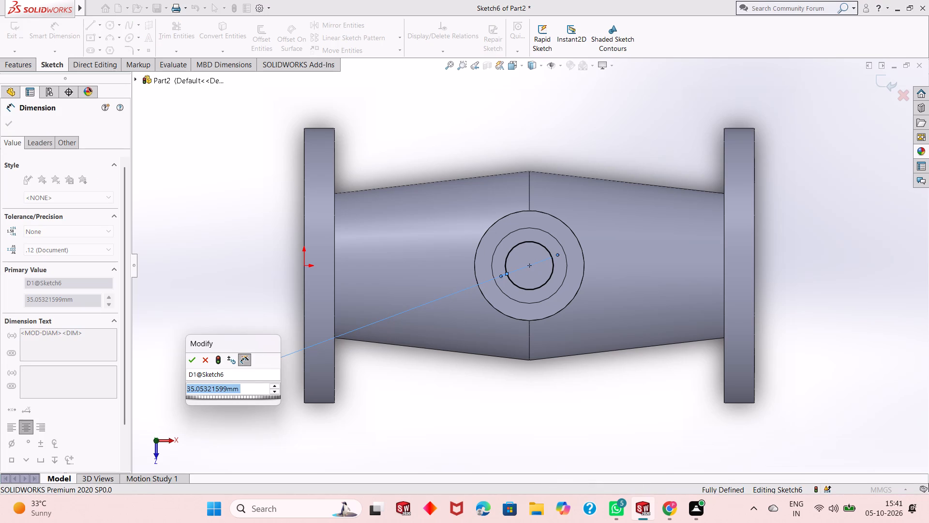
pyautogui.press('4')
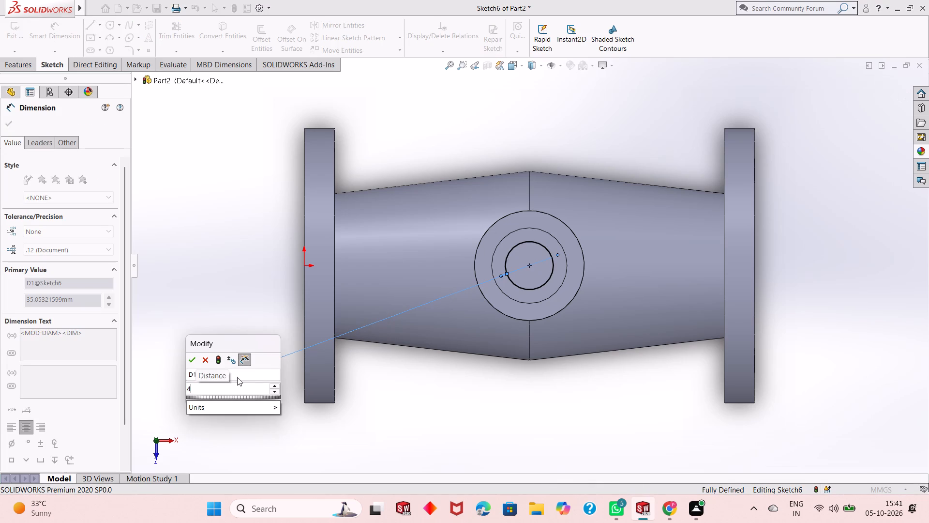
pyautogui.press('8')
pyautogui.press('Return')
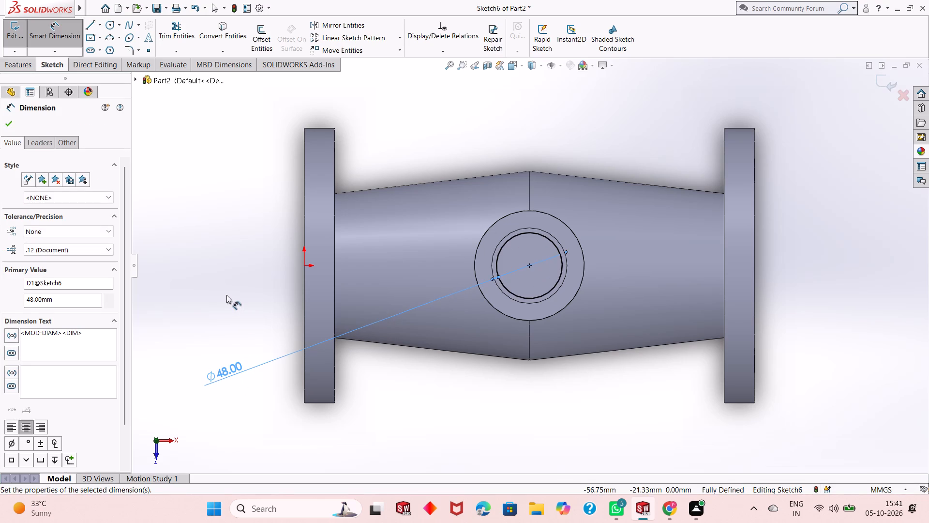
pyautogui.rightClick(226, 295)
pyautogui.click(276, 331)
# Start an extruded cut from the 48 mm circle in the branch recess and try the Up To Next end condition.
pyautogui.moveTo(549, 328); pyautogui.dragTo(550, 251, button='middle')
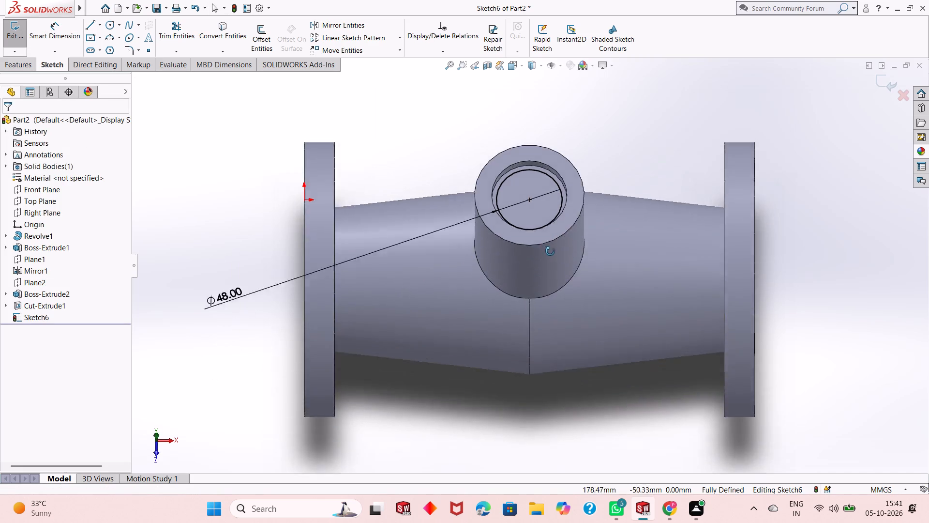
pyautogui.moveTo(550, 251); pyautogui.dragTo(554, 228, button='middle')
pyautogui.moveTo(547, 246); pyautogui.dragTo(546, 229, button='middle')
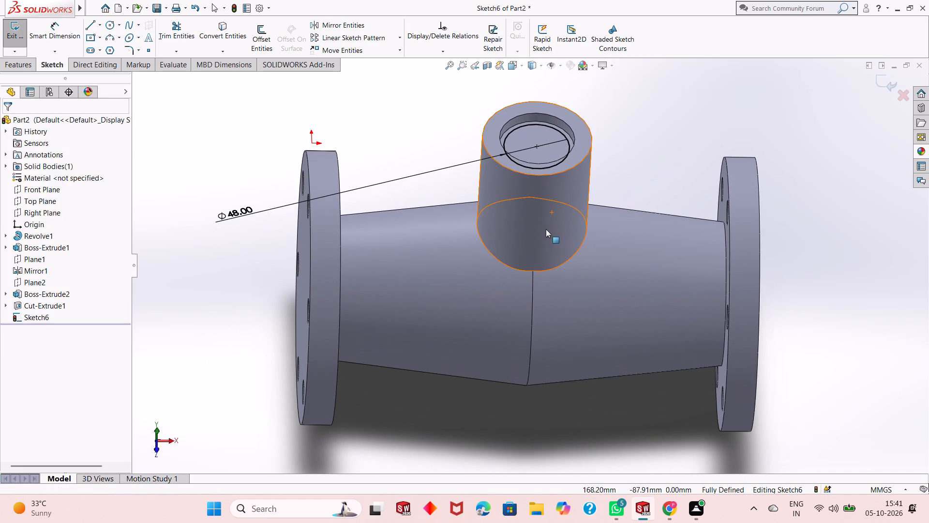
pyautogui.moveTo(571, 259); pyautogui.dragTo(569, 172, button='middle')
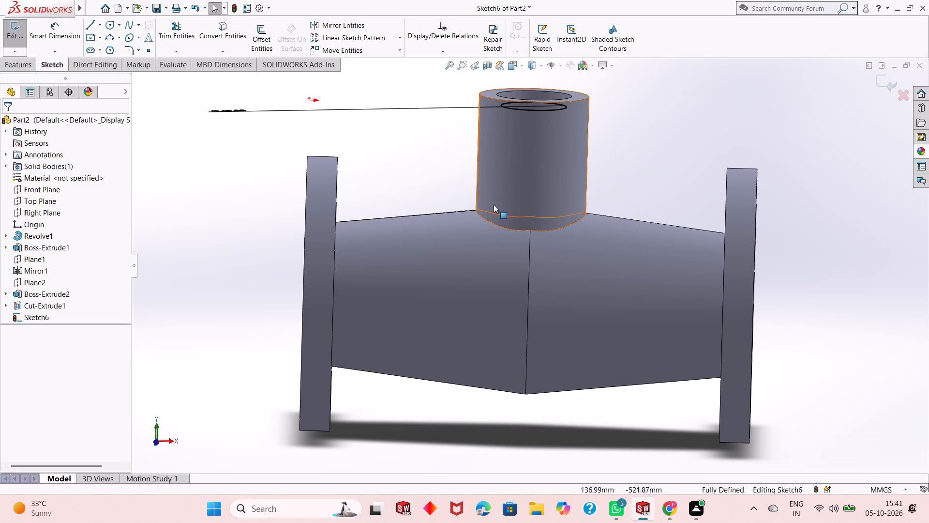
pyautogui.moveTo(564, 246); pyautogui.dragTo(563, 215, button='middle')
pyautogui.scroll(2, 563, 215)
pyautogui.scroll(-3, 568, 99)
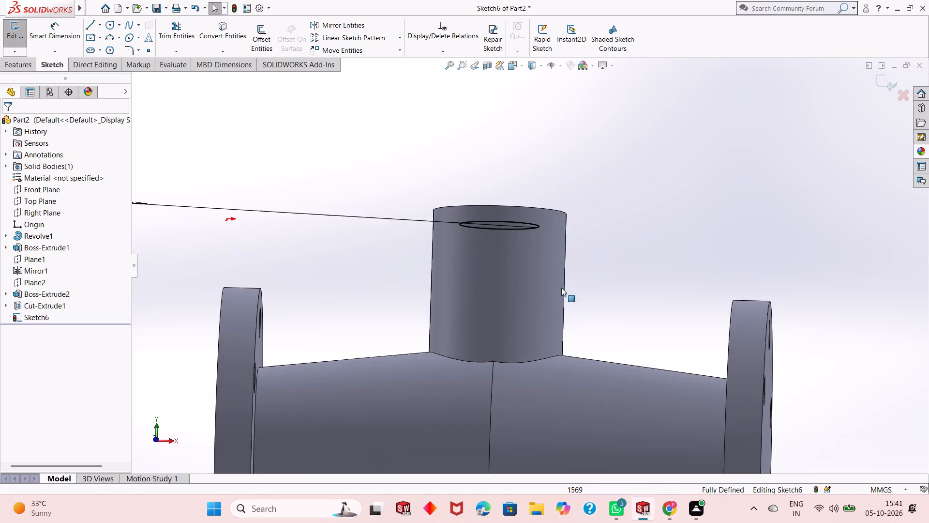
pyautogui.scroll(2, 549, 299)
pyautogui.moveTo(512, 327); pyautogui.dragTo(501, 257, button='middle')
pyautogui.moveTo(501, 256); pyautogui.dragTo(528, 415, button='middle')
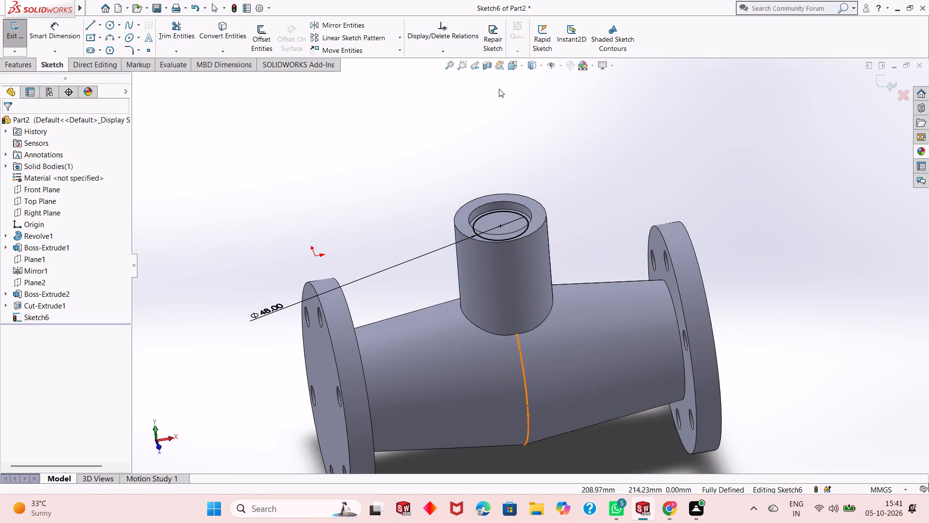
pyautogui.click(21, 62)
pyautogui.click(176, 35)
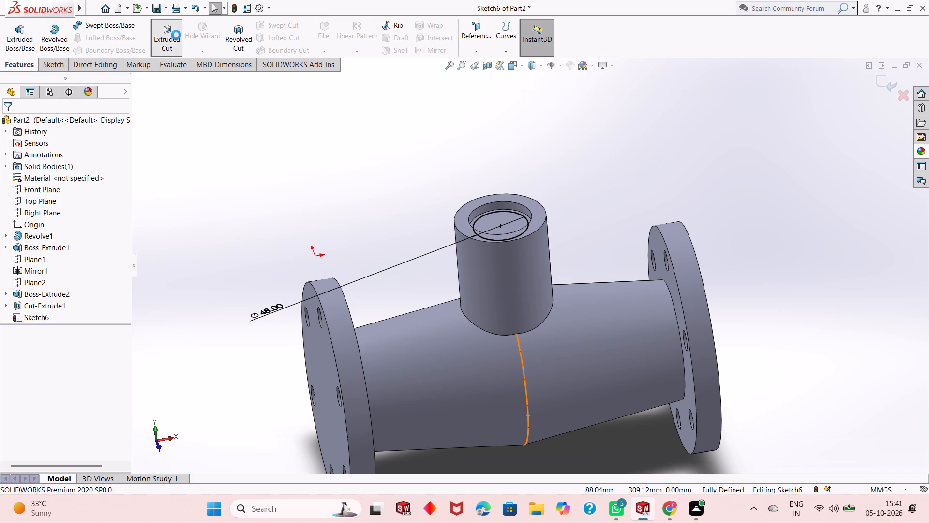
pyautogui.moveTo(328, 222); pyautogui.dragTo(328, 169, button='middle')
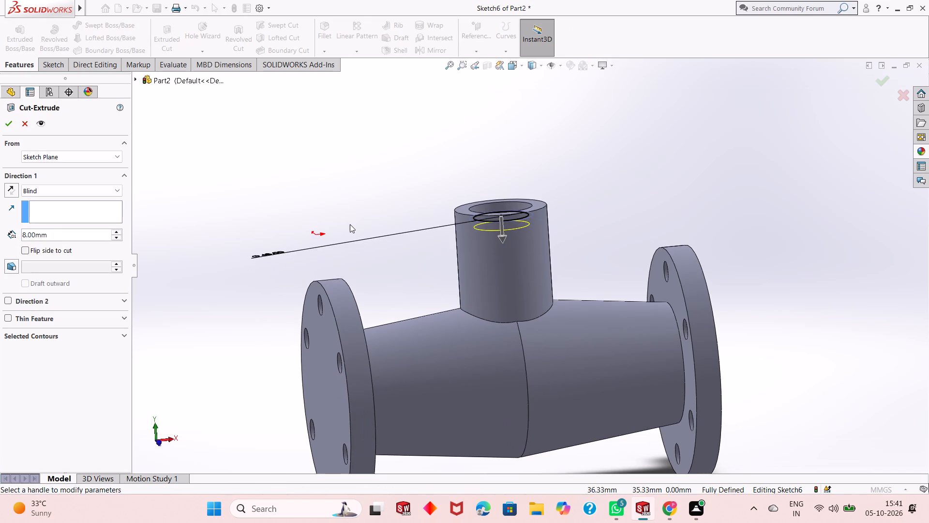
pyautogui.moveTo(346, 196); pyautogui.dragTo(334, 155, button='middle')
pyautogui.click(60, 185)
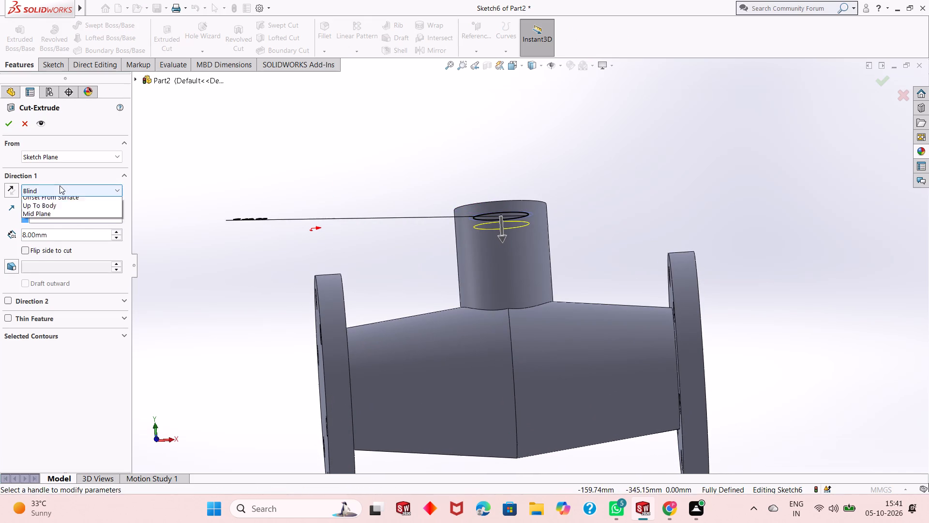
pyautogui.click(75, 224)
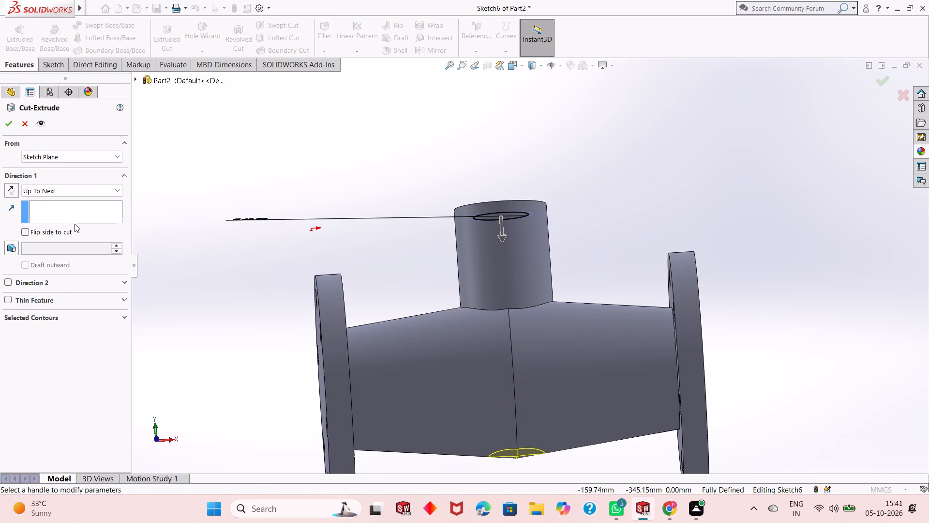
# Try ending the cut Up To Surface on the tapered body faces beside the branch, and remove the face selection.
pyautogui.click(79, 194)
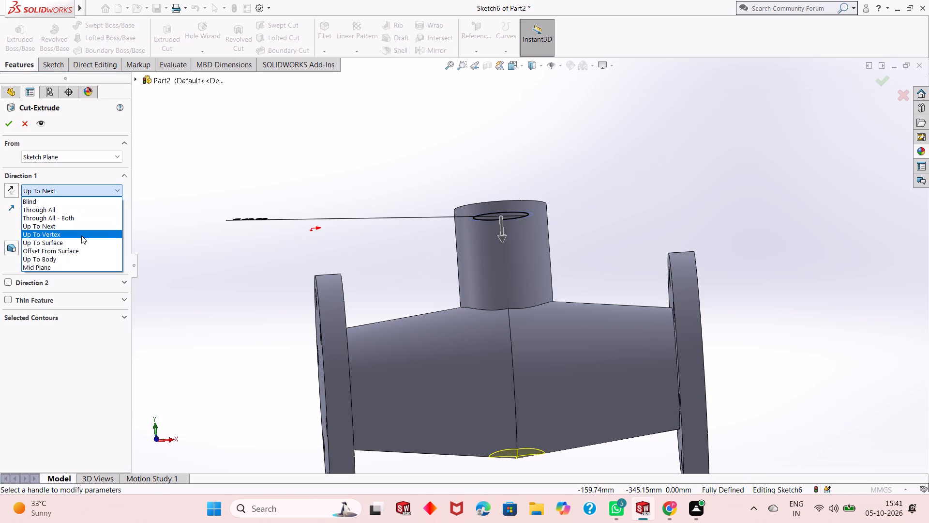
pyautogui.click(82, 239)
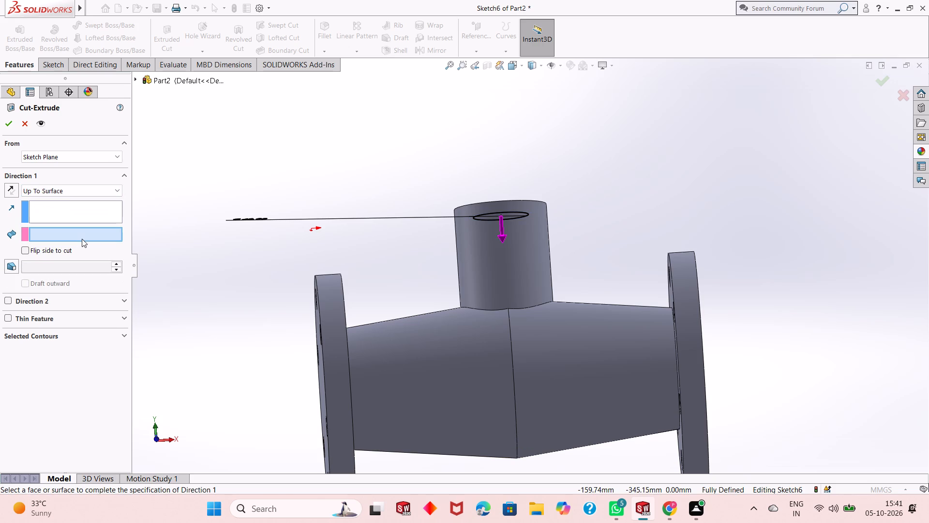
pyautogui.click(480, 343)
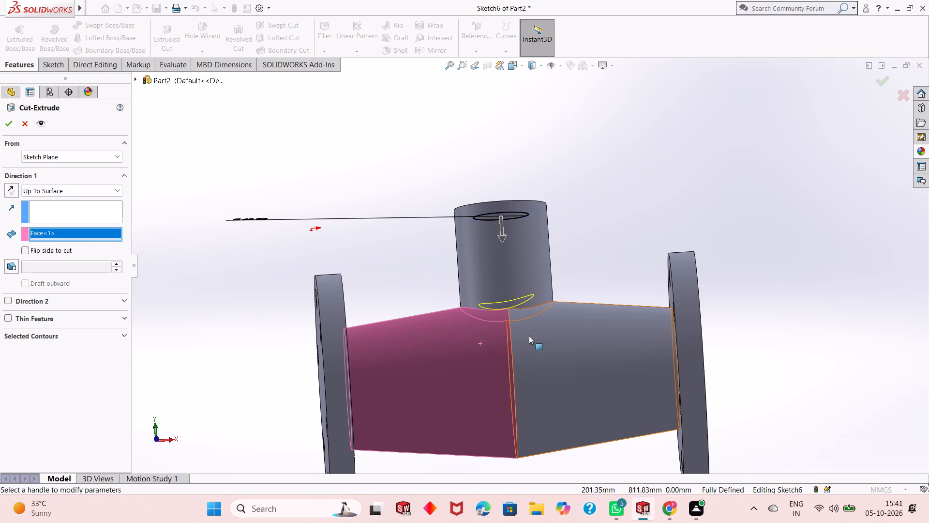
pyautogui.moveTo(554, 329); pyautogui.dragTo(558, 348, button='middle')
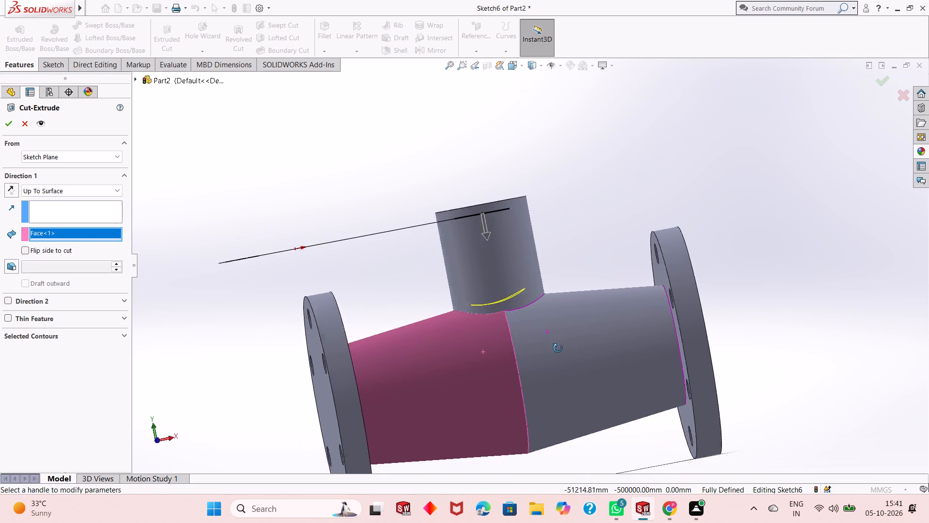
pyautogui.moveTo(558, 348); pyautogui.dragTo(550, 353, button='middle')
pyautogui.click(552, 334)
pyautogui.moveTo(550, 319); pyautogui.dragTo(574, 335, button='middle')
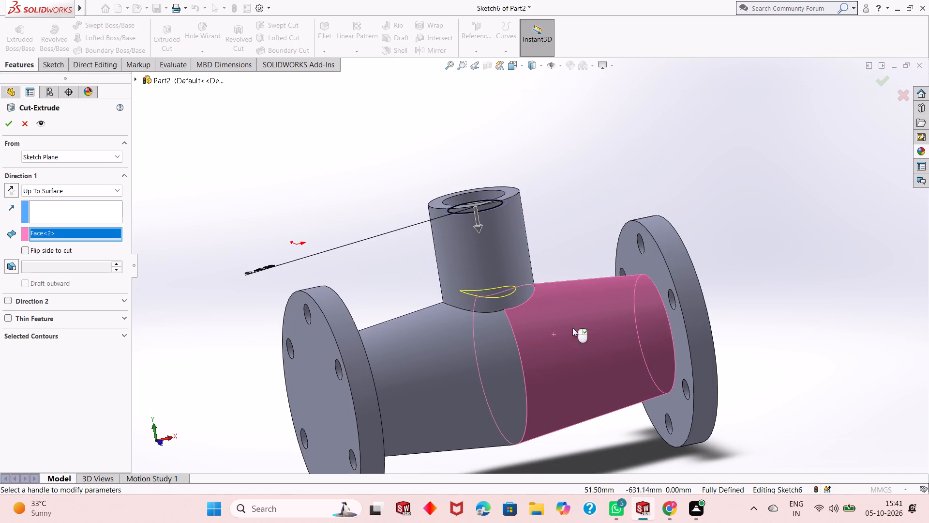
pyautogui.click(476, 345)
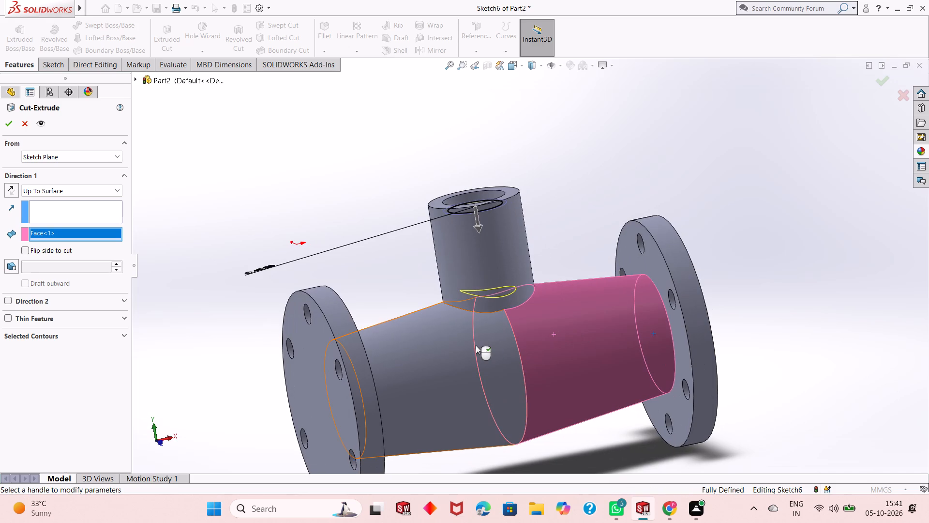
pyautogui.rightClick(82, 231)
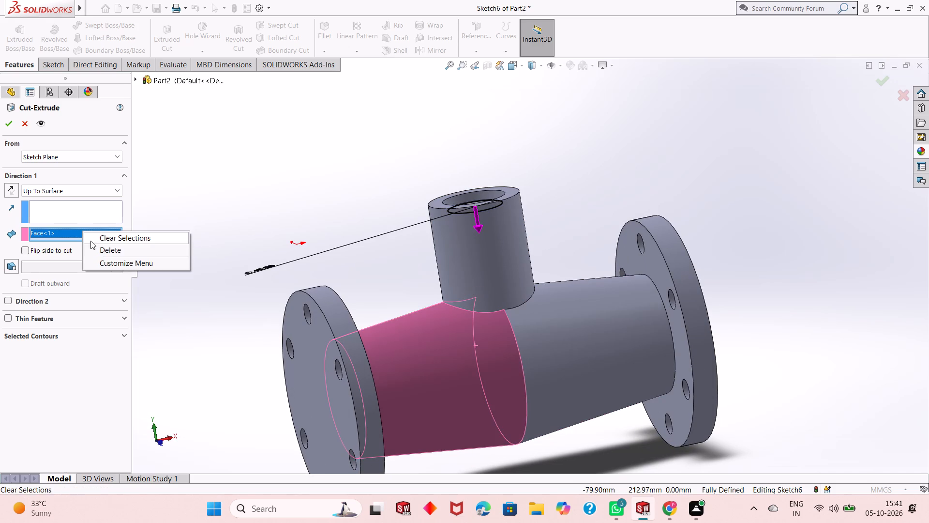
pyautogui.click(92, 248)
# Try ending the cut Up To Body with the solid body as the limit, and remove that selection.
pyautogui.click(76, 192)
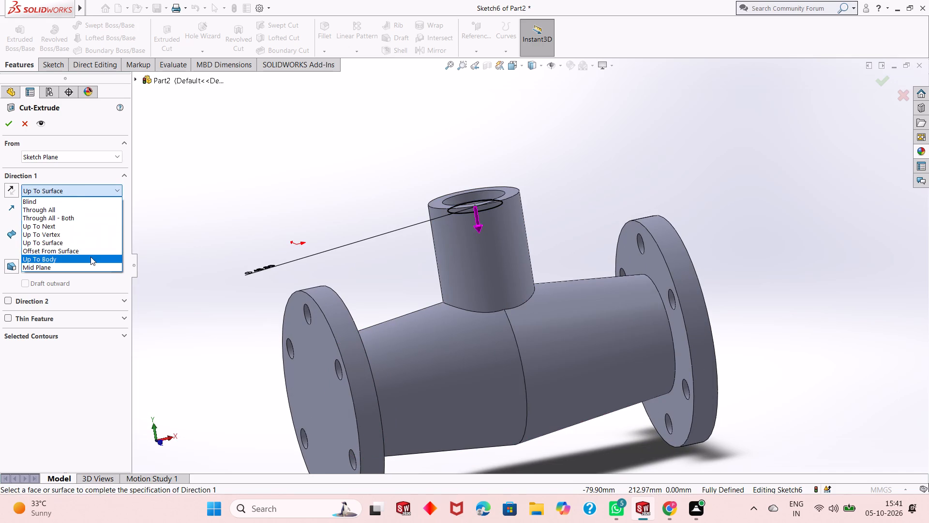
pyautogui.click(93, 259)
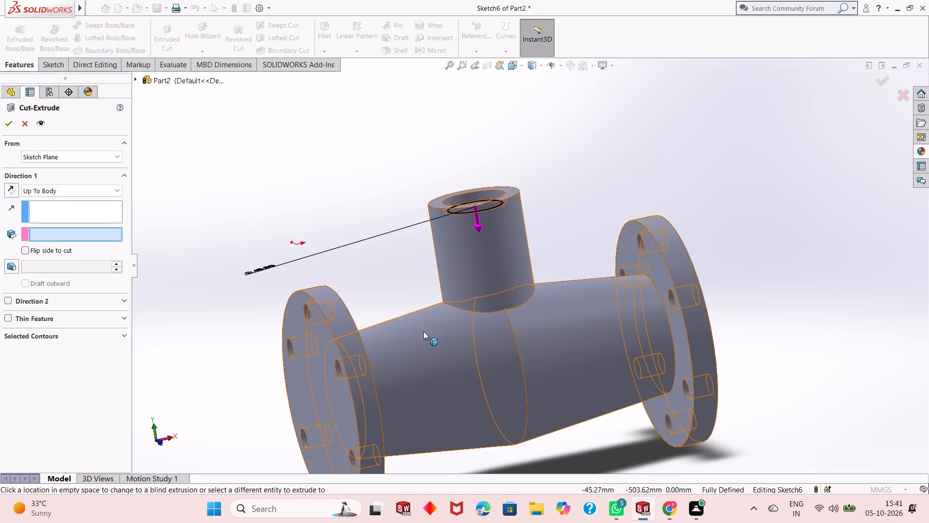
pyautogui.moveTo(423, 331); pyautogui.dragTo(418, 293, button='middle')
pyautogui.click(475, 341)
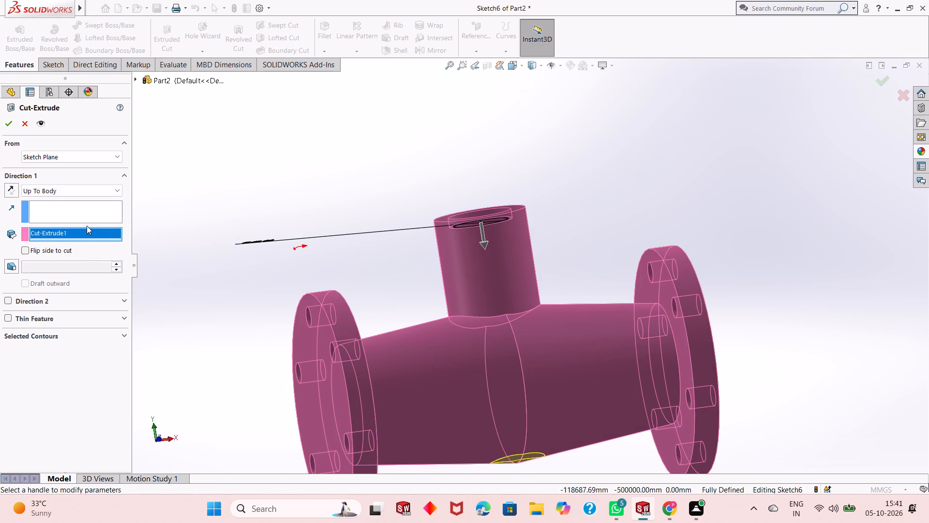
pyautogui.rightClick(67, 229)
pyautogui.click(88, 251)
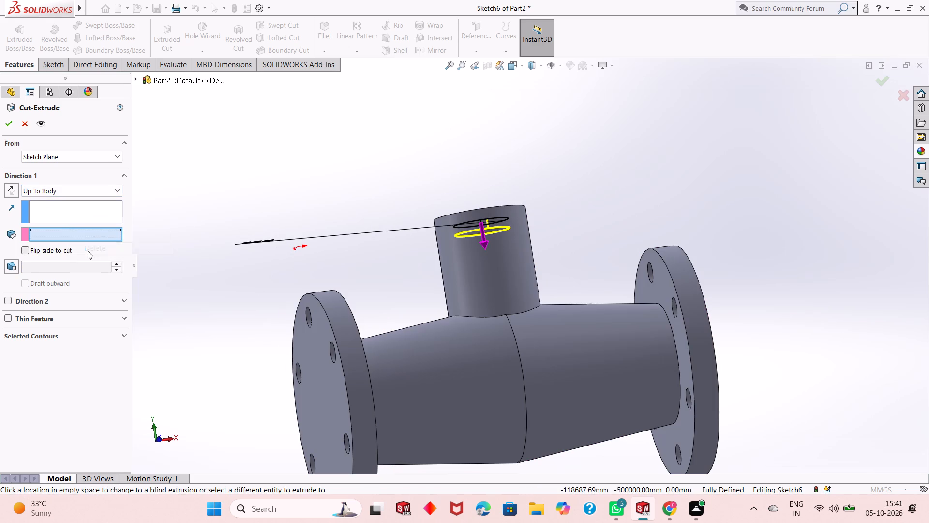
# Try Through All for the cut and change it to Through All - Both, adding a Through All second direction.
pyautogui.click(71, 190)
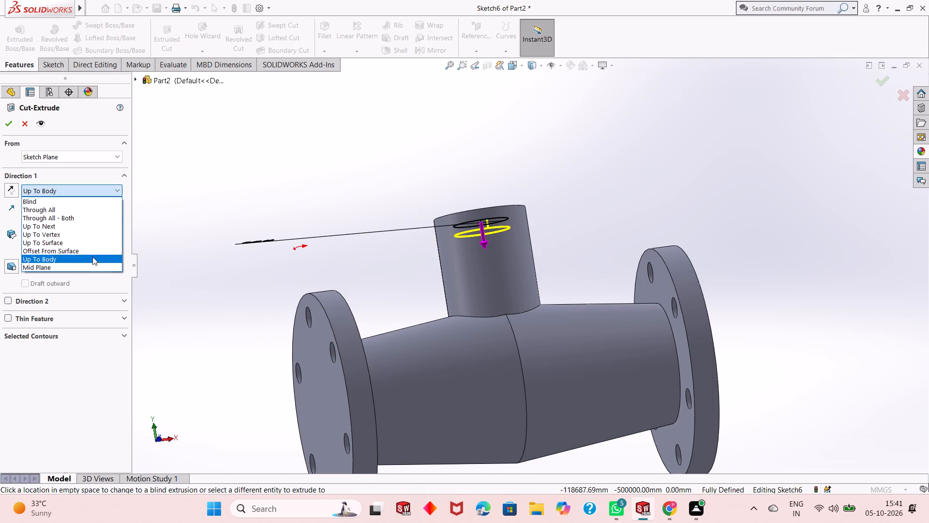
pyautogui.click(81, 210)
pyautogui.click(87, 192)
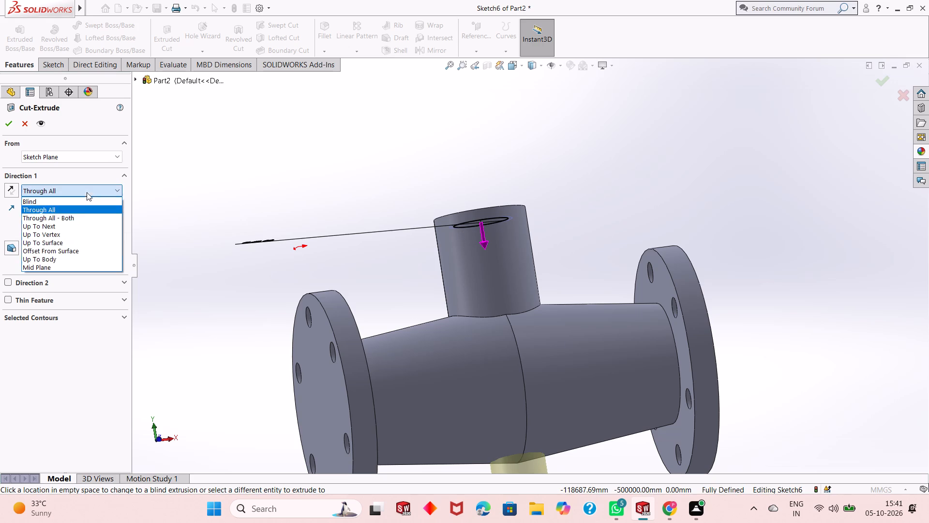
pyautogui.click(80, 217)
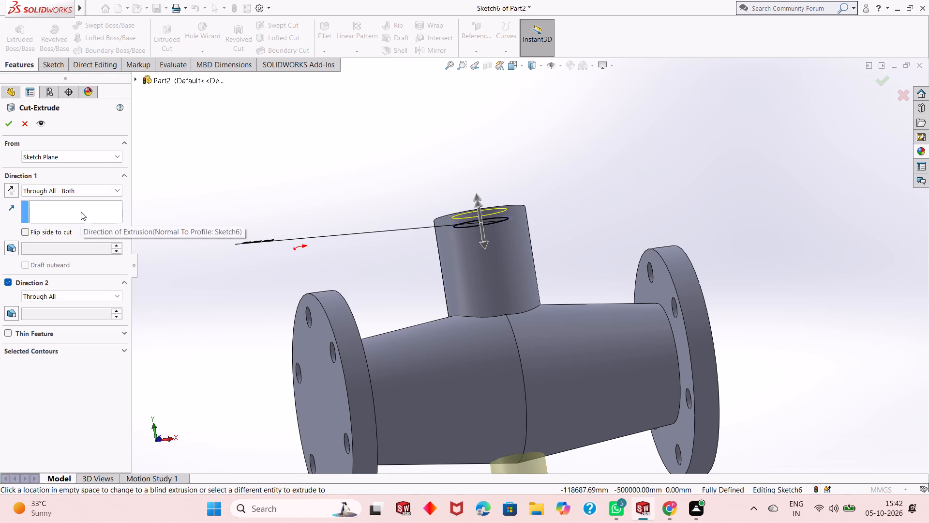
pyautogui.scroll(2, 332, 253)
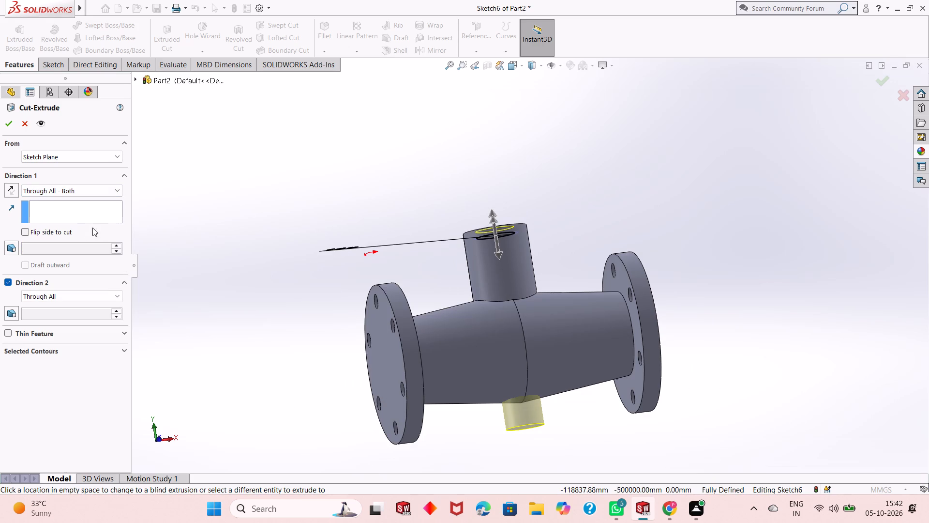
# Finish the 48 mm cut with Direction 1 set to Up To Vertex at the edge where the branch meets the tapered body.
pyautogui.click(78, 192)
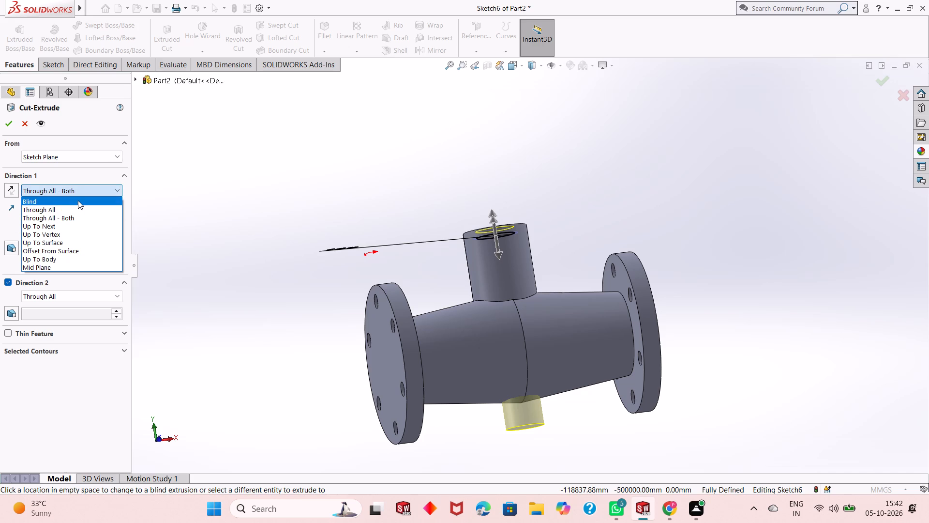
pyautogui.click(83, 233)
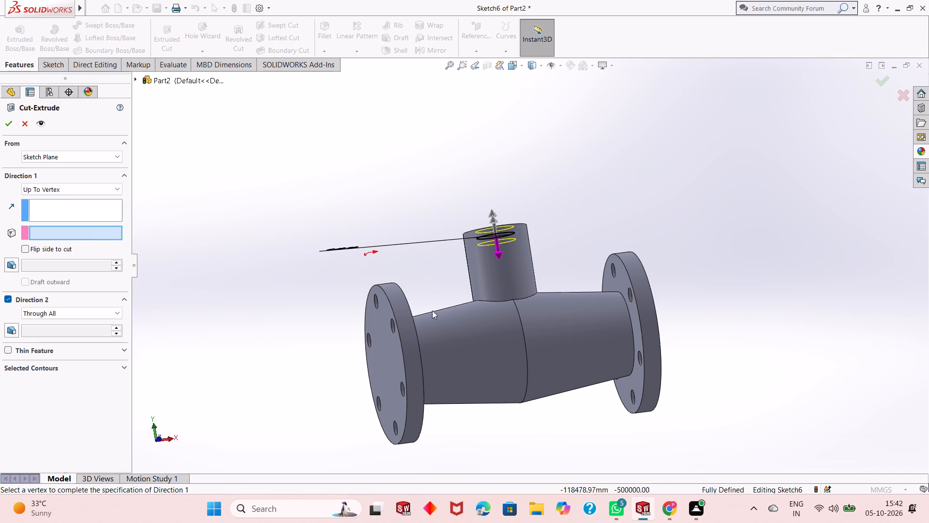
pyautogui.click(507, 304)
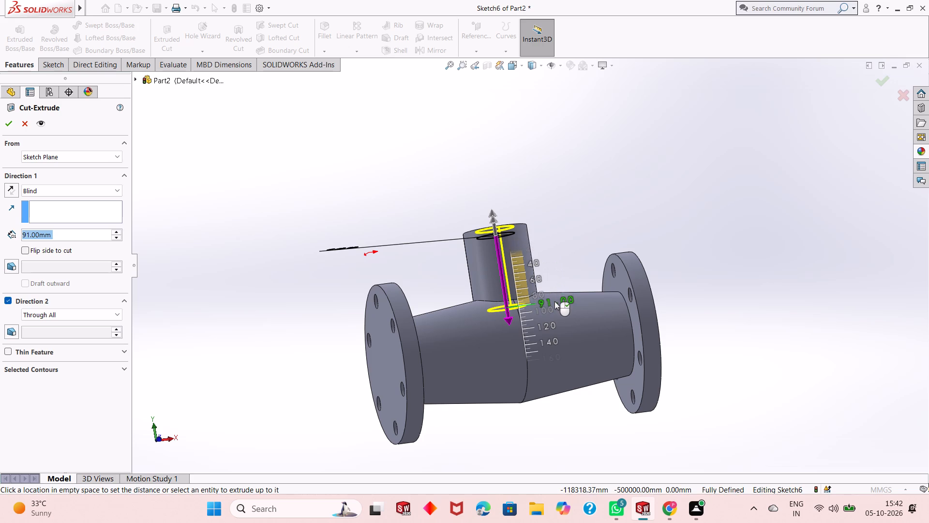
pyautogui.press('Escape')
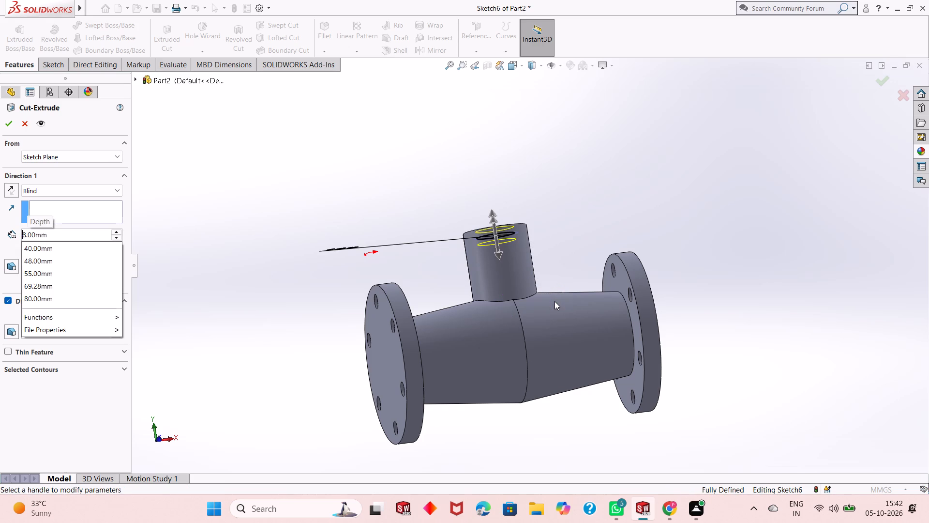
pyautogui.click(103, 195)
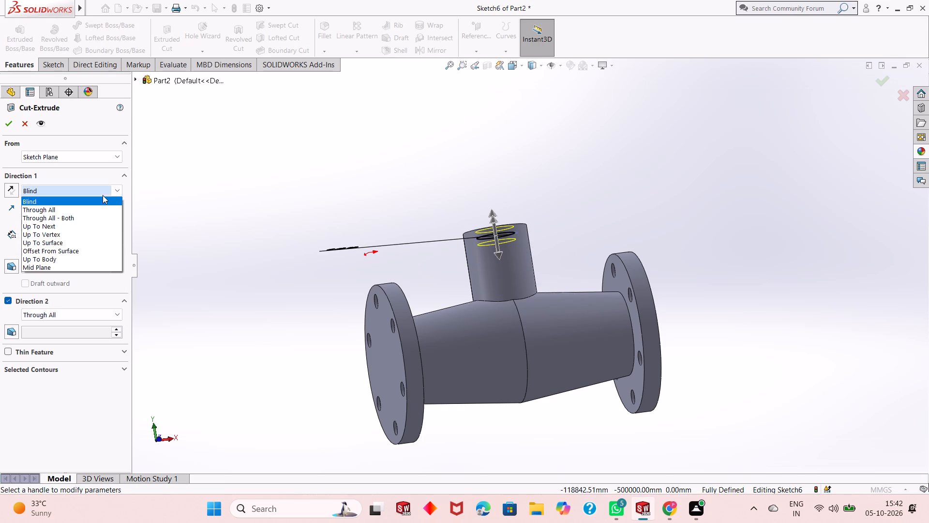
pyautogui.click(78, 232)
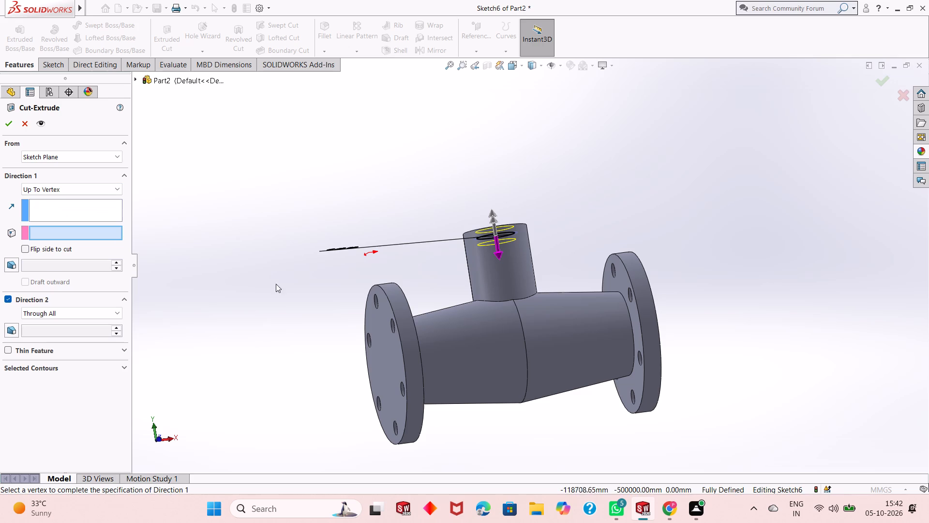
pyautogui.click(507, 302)
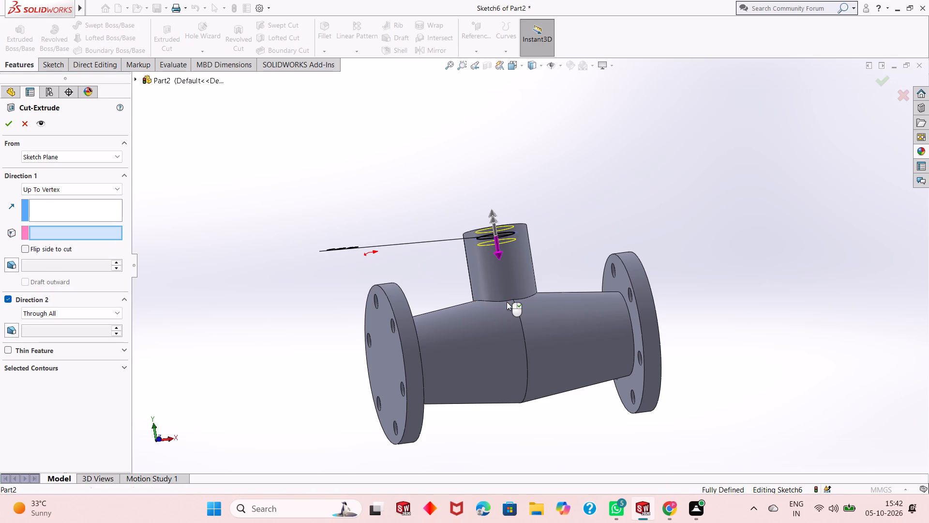
pyautogui.moveTo(297, 253); pyautogui.dragTo(311, 226, button='middle')
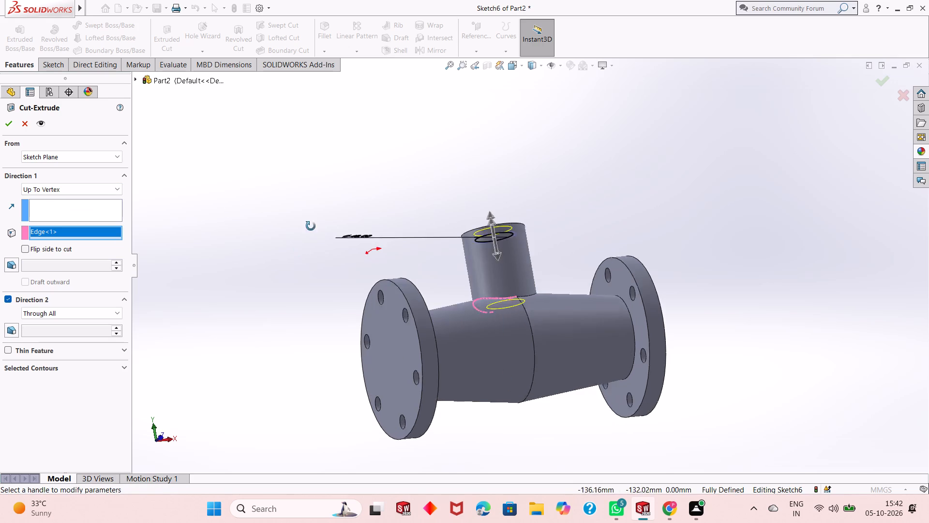
pyautogui.moveTo(311, 226); pyautogui.dragTo(295, 277, button='middle')
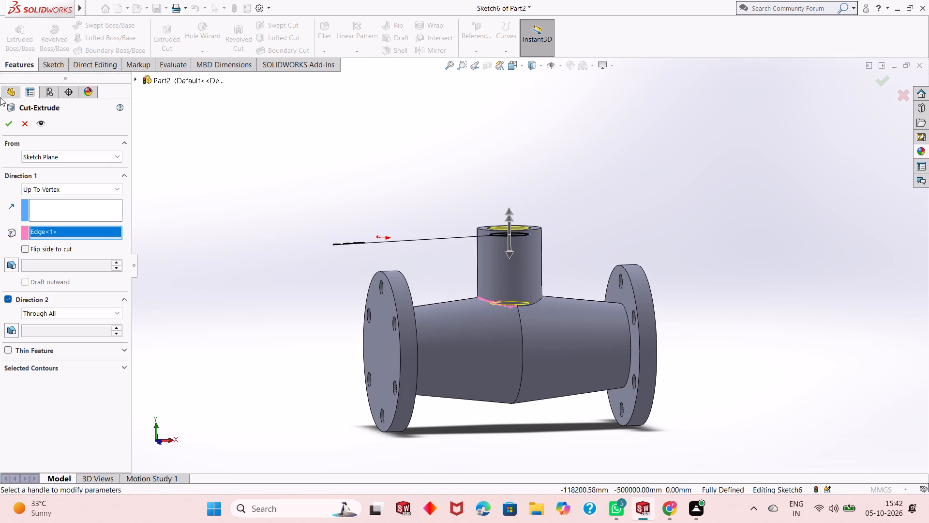
pyautogui.click(6, 123)
pyautogui.scroll(-1, 529, 279)
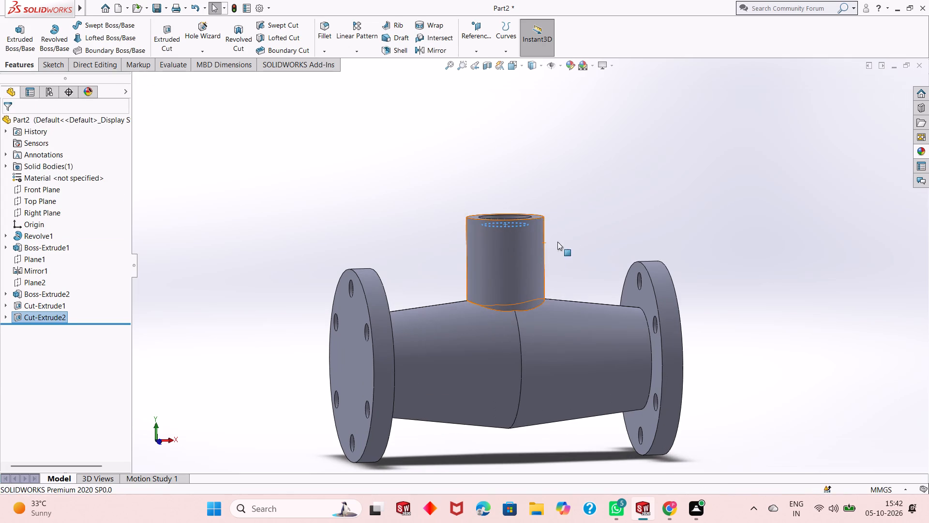
pyautogui.click(581, 211)
pyautogui.moveTo(553, 253); pyautogui.dragTo(545, 279, button='middle')
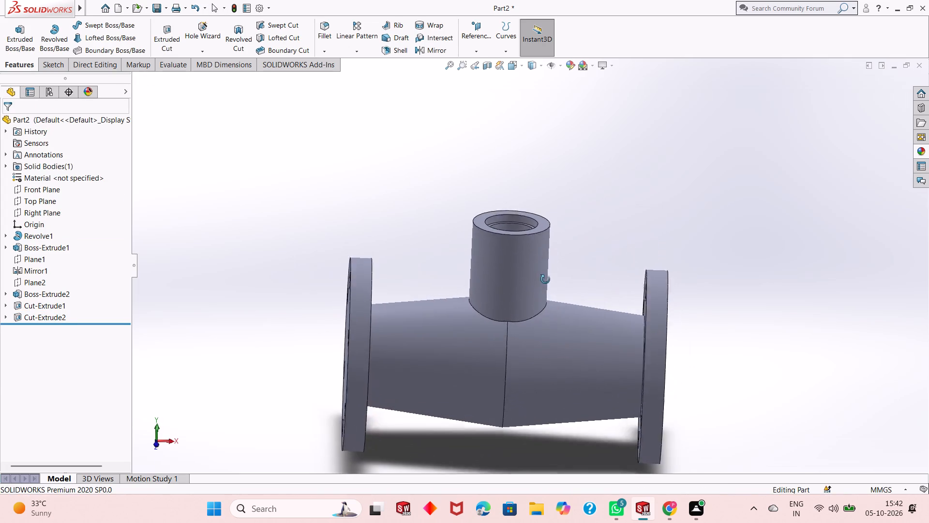
# Inspect the branch bore in a temporary section view on the Front Plane, and close it without keeping the section.
pyautogui.moveTo(545, 279); pyautogui.dragTo(539, 232, button='middle')
pyautogui.click(487, 70)
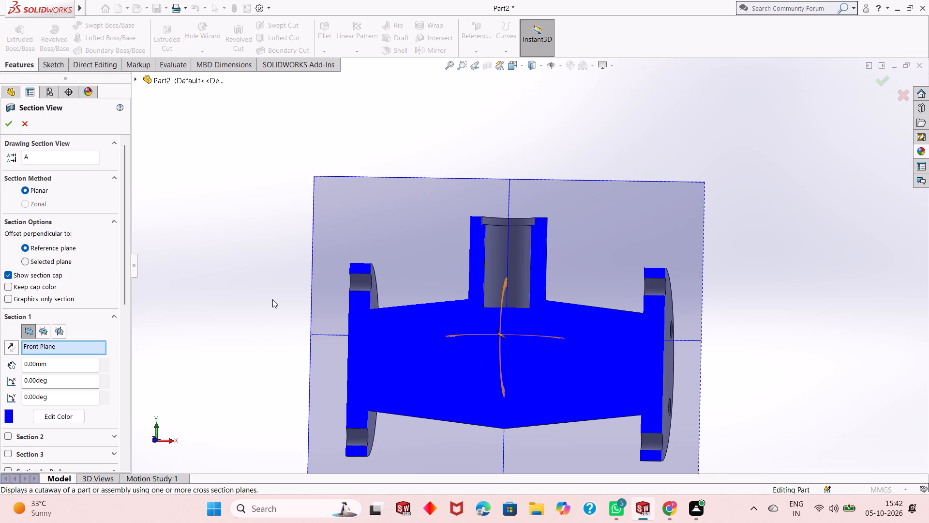
pyautogui.scroll(-5, 556, 316)
pyautogui.scroll(5, 428, 306)
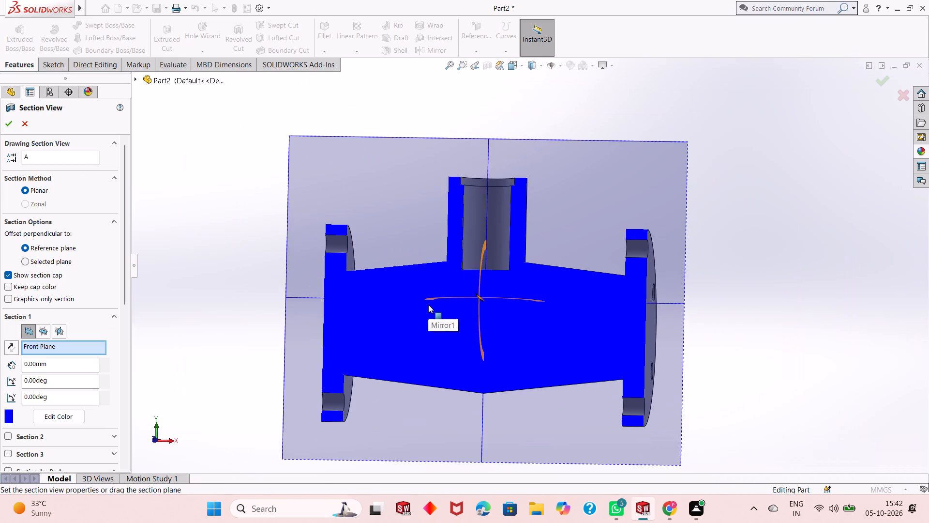
pyautogui.moveTo(436, 299); pyautogui.dragTo(442, 313, button='middle')
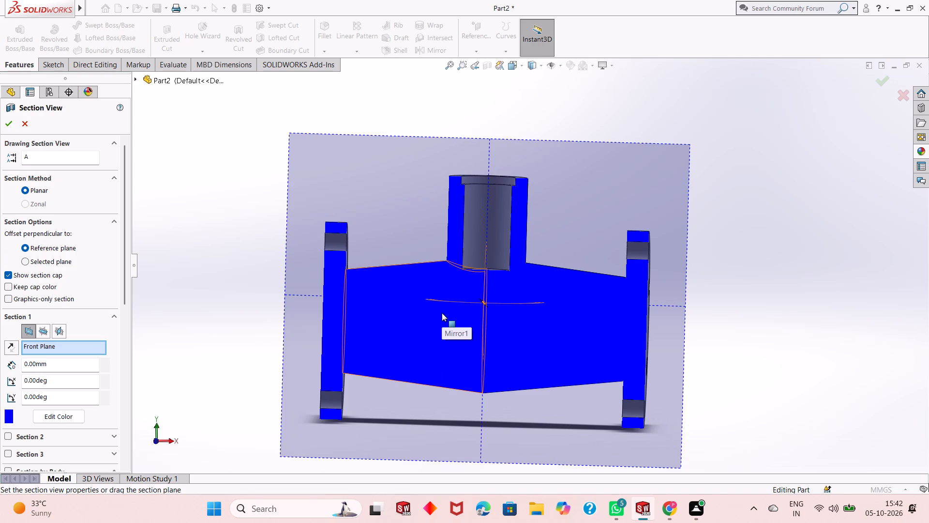
pyautogui.press('Escape')
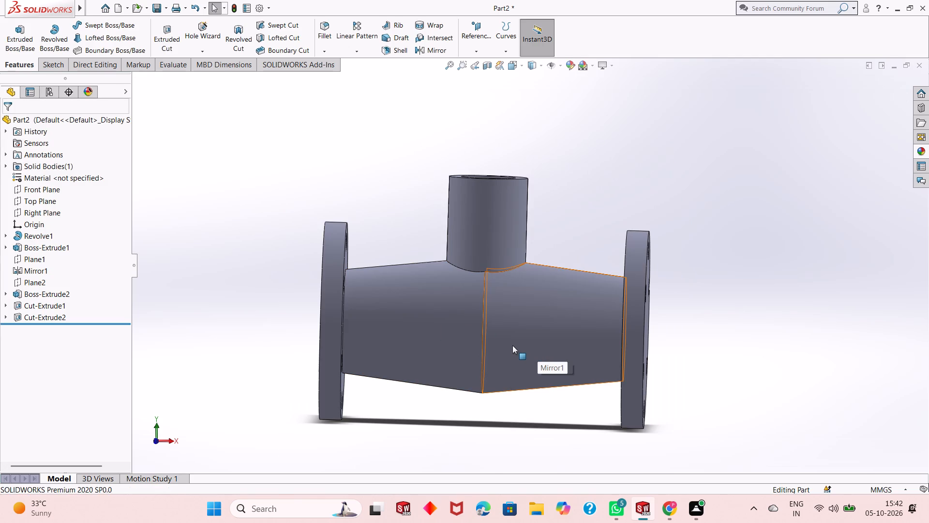
# Start a sketch on the outer face of the -X end flange and draw an origin-centred circle about 80 mm in diameter.
pyautogui.moveTo(512, 345); pyautogui.dragTo(622, 329, button='middle')
pyautogui.moveTo(603, 335); pyautogui.dragTo(554, 349, button='middle')
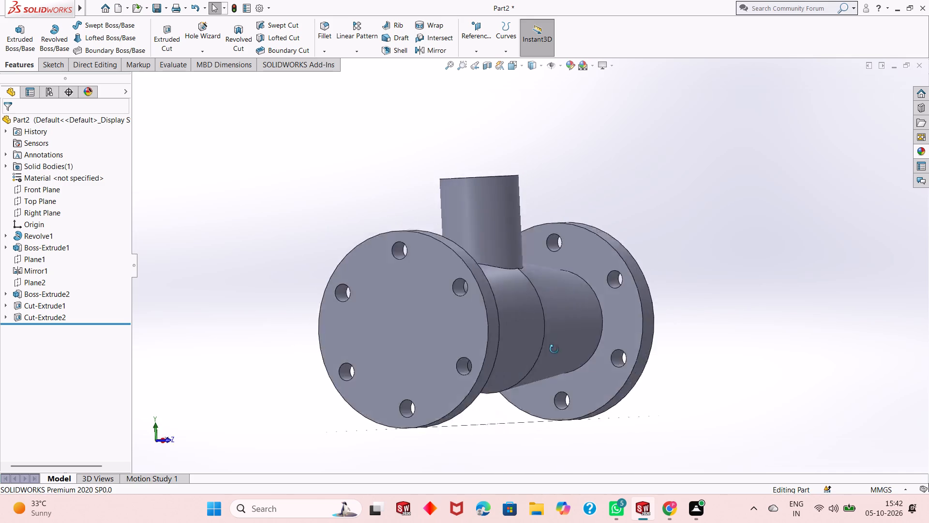
pyautogui.moveTo(554, 349); pyautogui.dragTo(497, 414, button='middle')
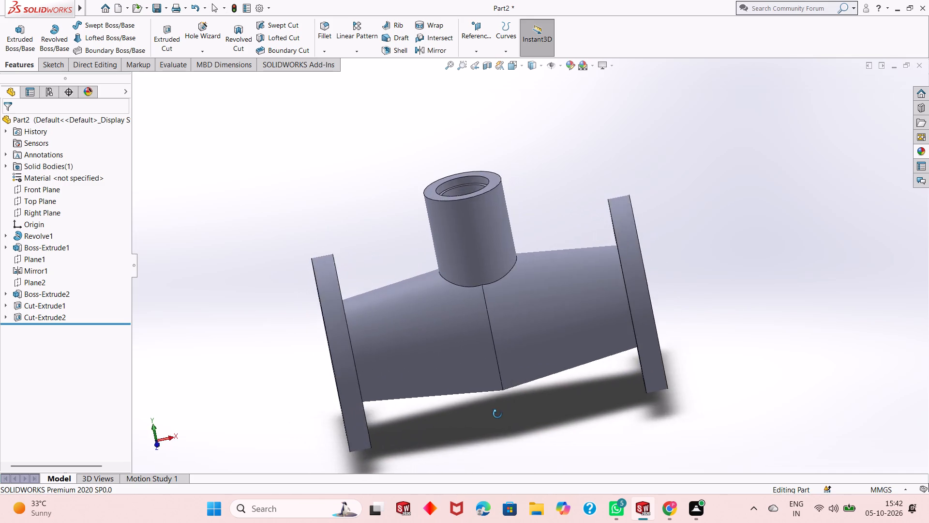
pyautogui.moveTo(497, 414); pyautogui.dragTo(510, 357, button='middle')
pyautogui.click(341, 342)
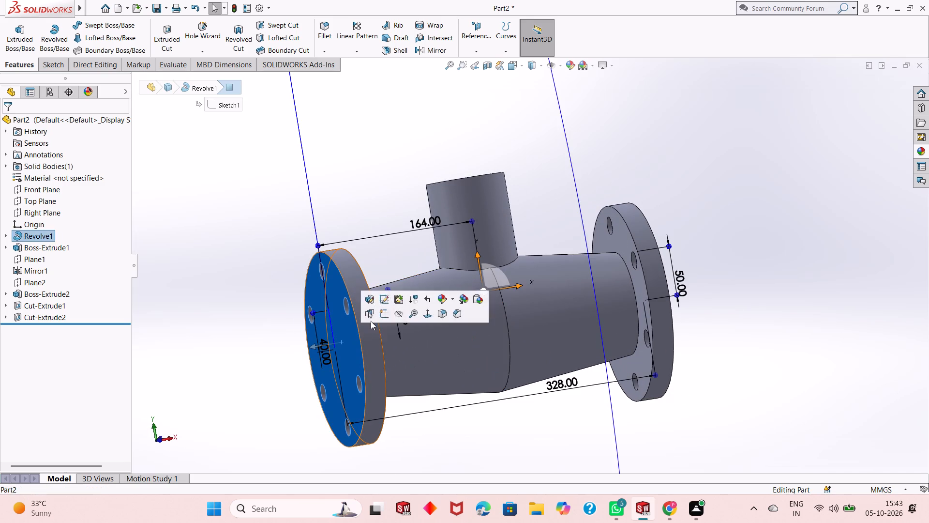
pyautogui.click(384, 313)
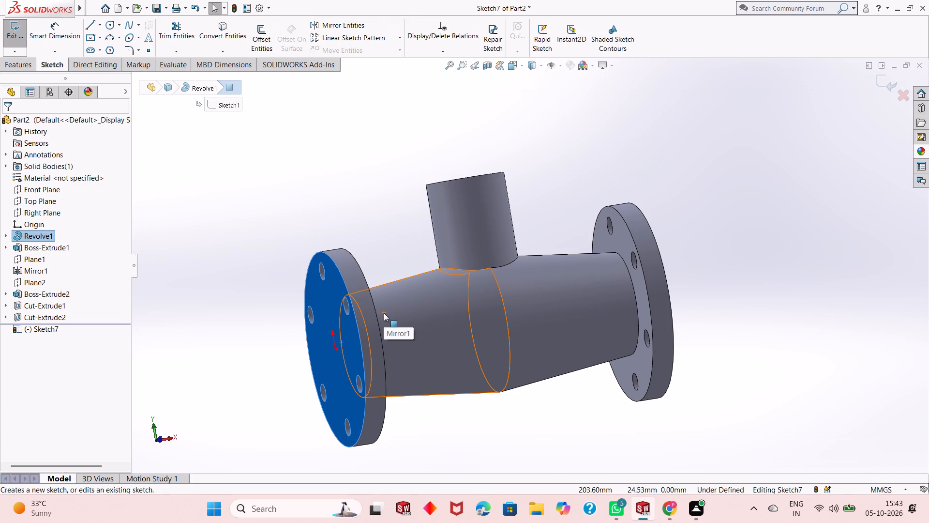
pyautogui.hotkey('ctrl', '8')
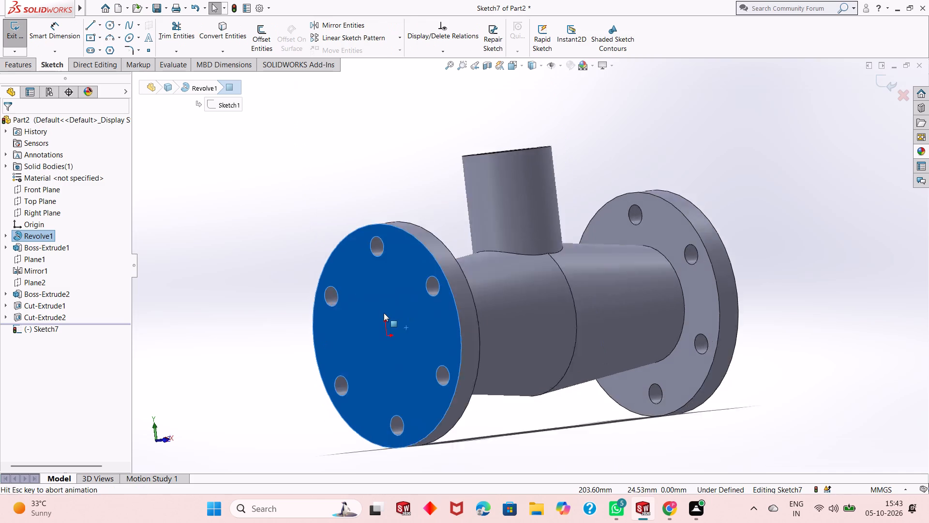
pyautogui.scroll(1, 502, 295)
pyautogui.click(750, 301)
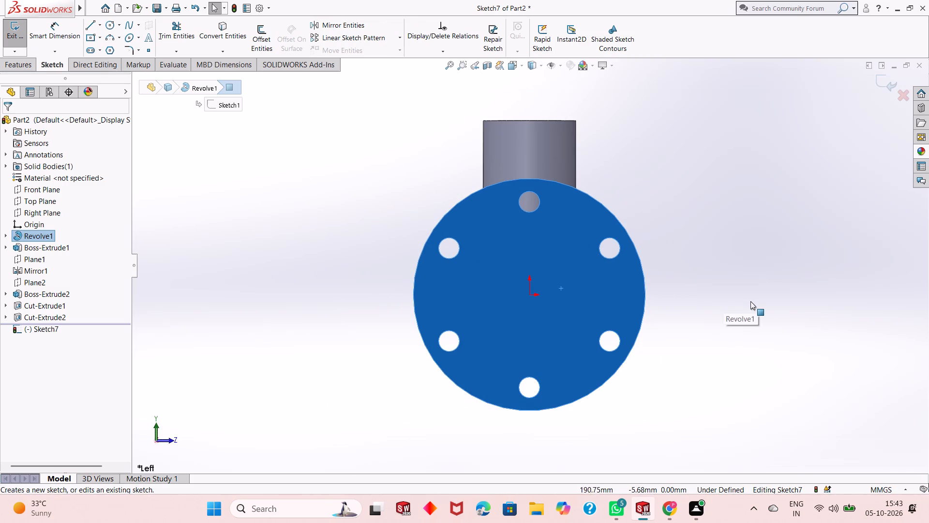
pyautogui.click(112, 26)
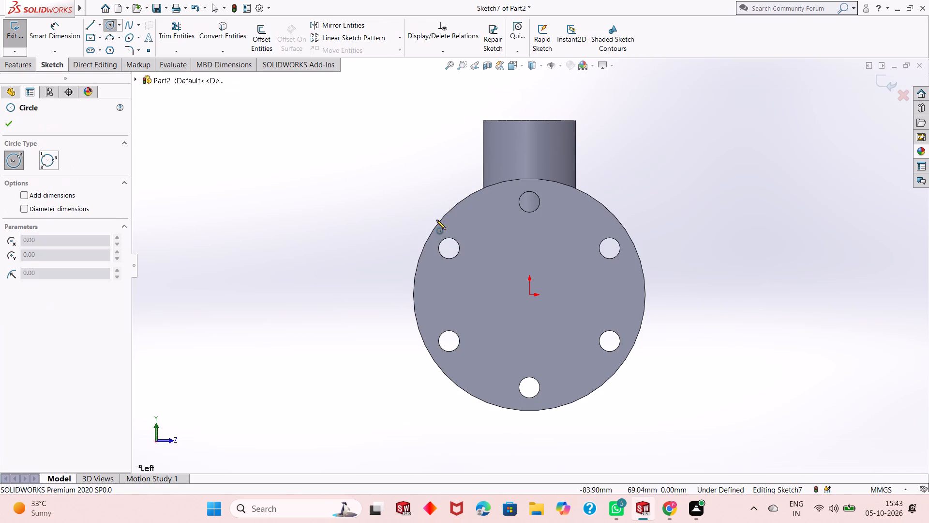
pyautogui.click(528, 295)
pyautogui.click(545, 251)
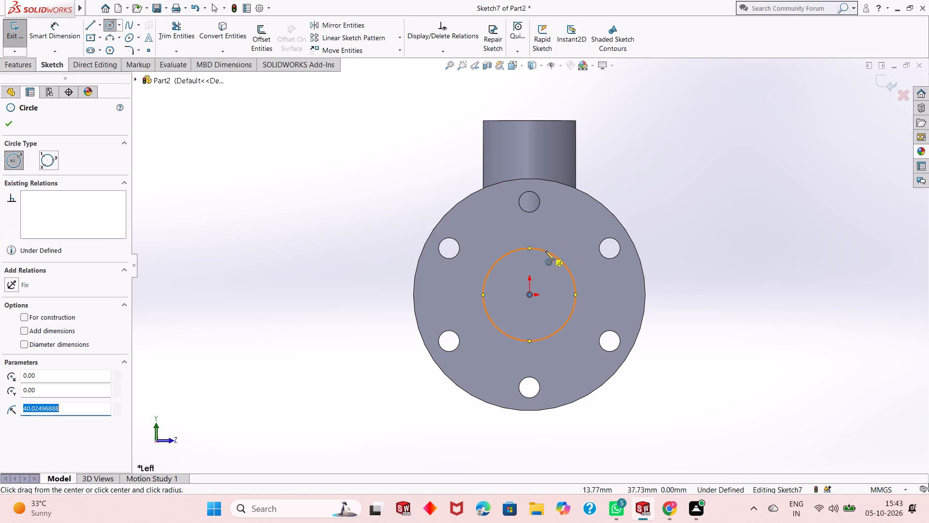
pyautogui.rightClick(299, 220)
pyautogui.click(332, 231)
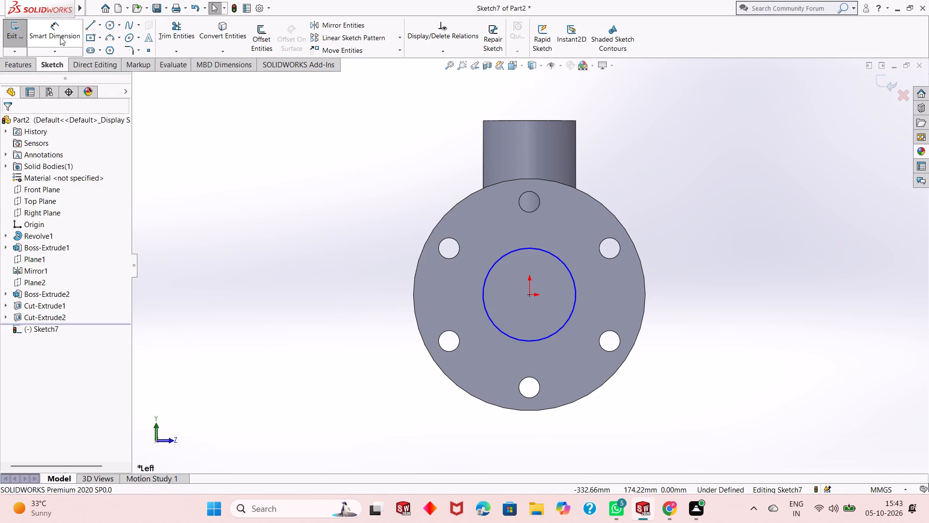
# Dimension the flange-face circle's diameter to 80 mm.
pyautogui.click(60, 36)
pyautogui.click(496, 331)
pyautogui.click(381, 415)
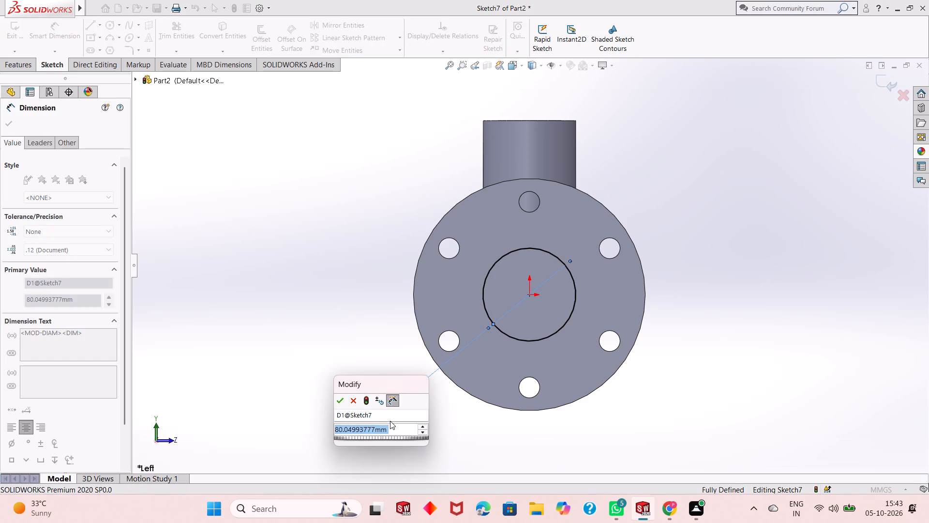
pyautogui.write('80')
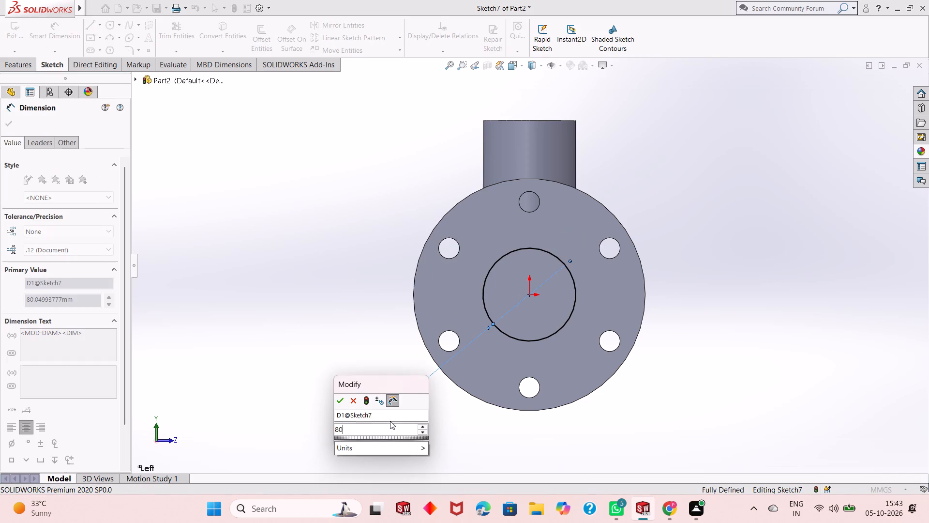
pyautogui.press('Return')
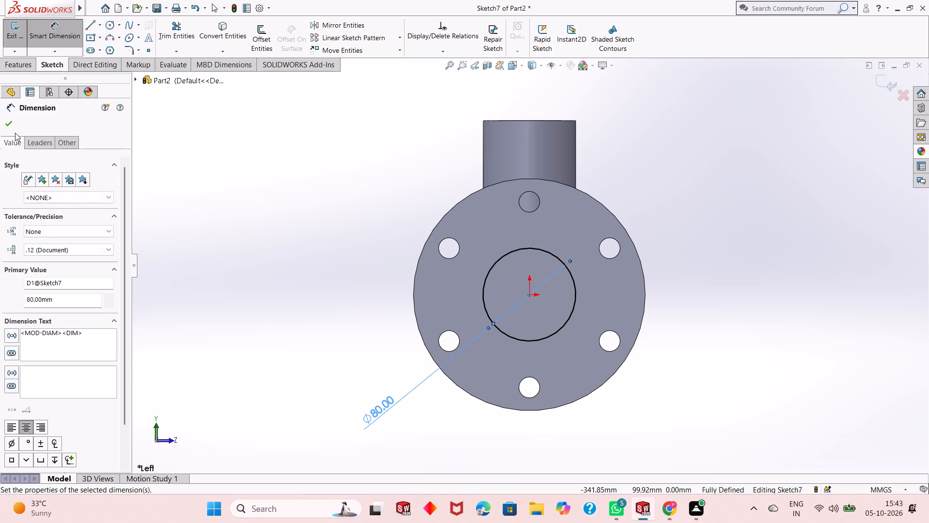
pyautogui.click(9, 123)
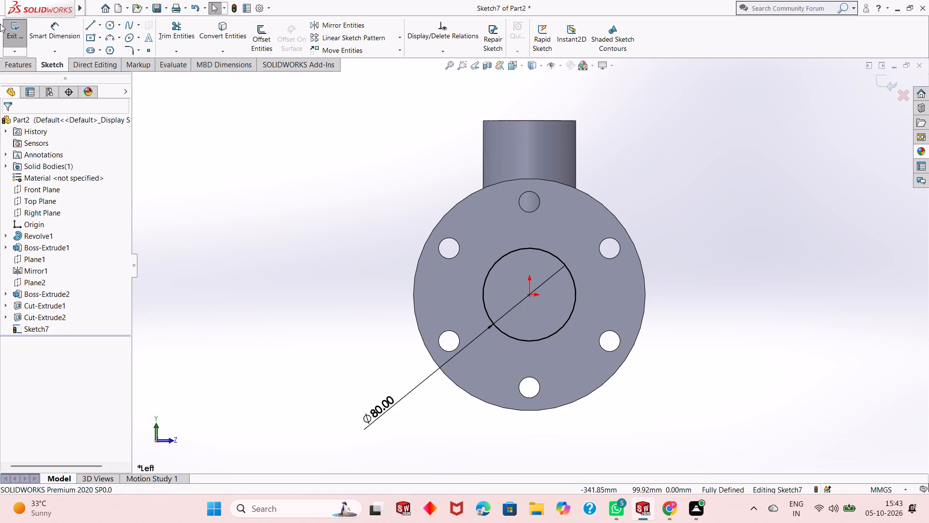
pyautogui.click(53, 36)
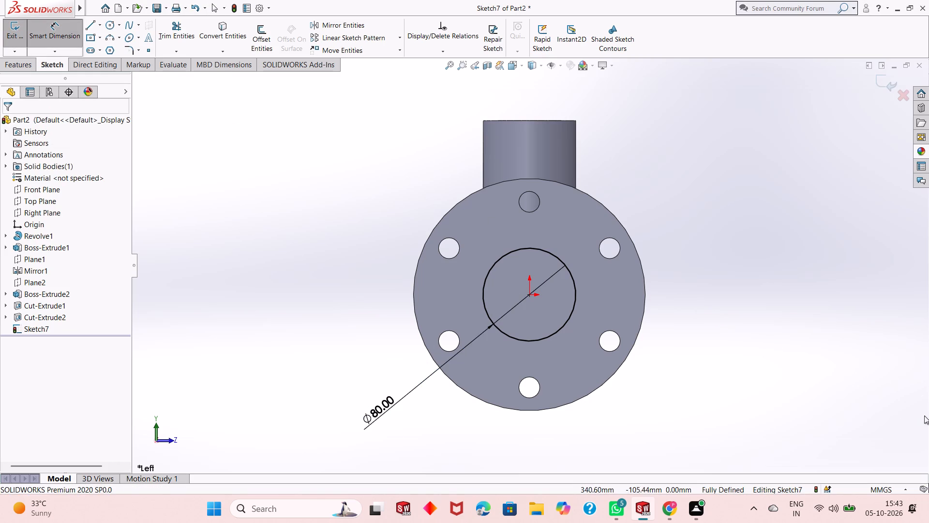
# Cut-extrude the 80 mm circle Through All to bore the body from flange to flange.
pyautogui.moveTo(661, 351); pyautogui.dragTo(607, 373, button='middle')
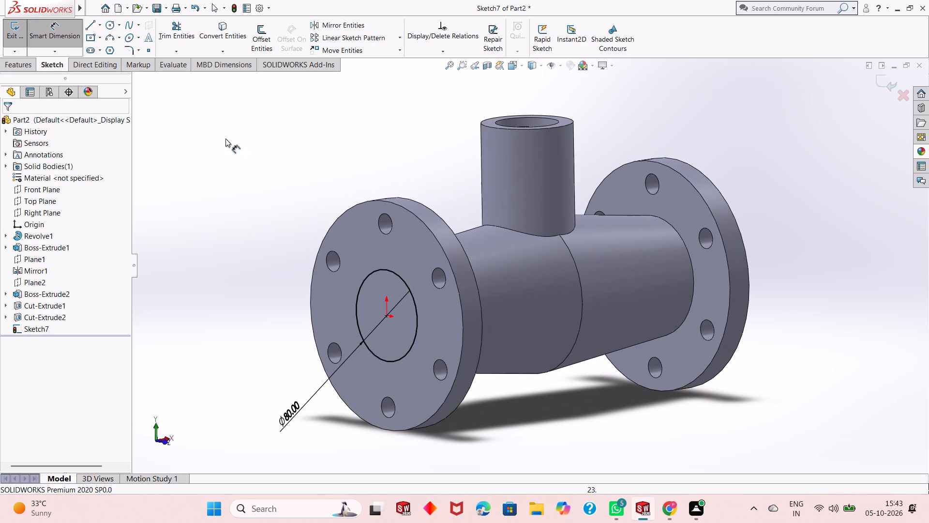
pyautogui.click(15, 59)
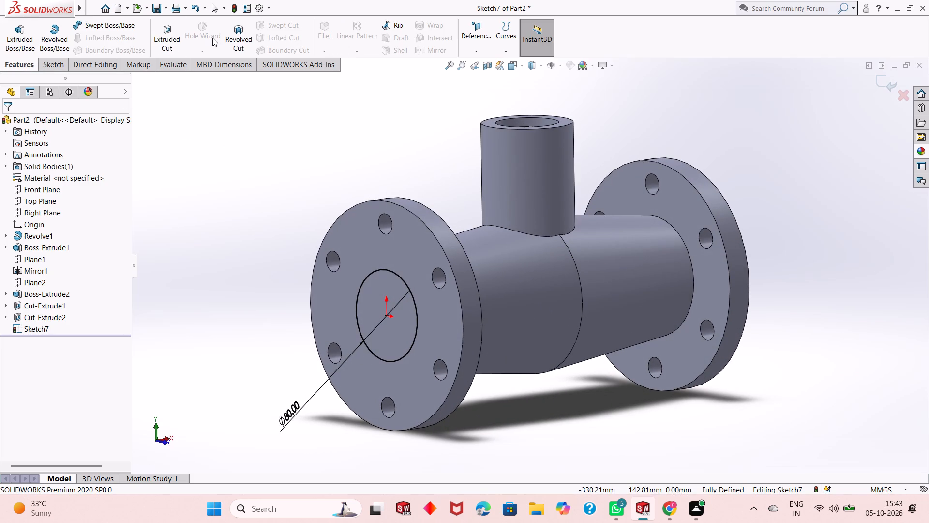
pyautogui.click(157, 35)
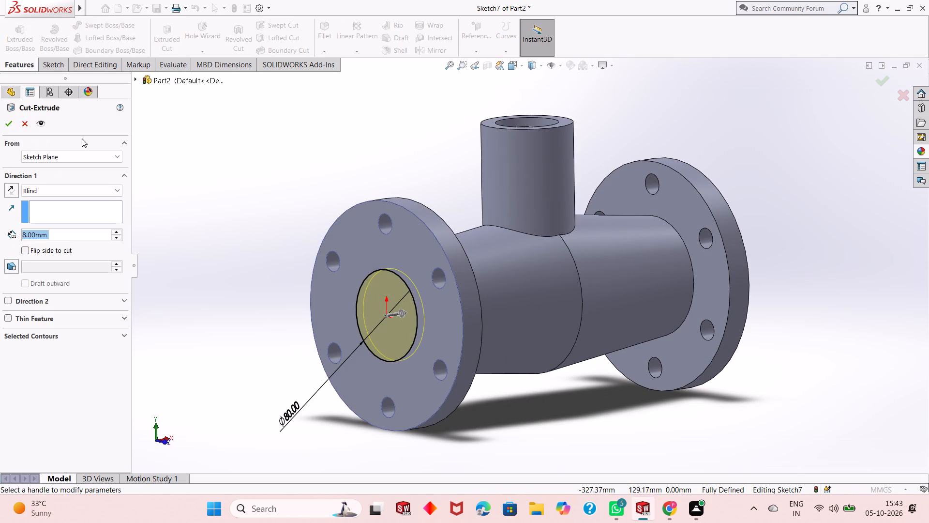
pyautogui.click(76, 194)
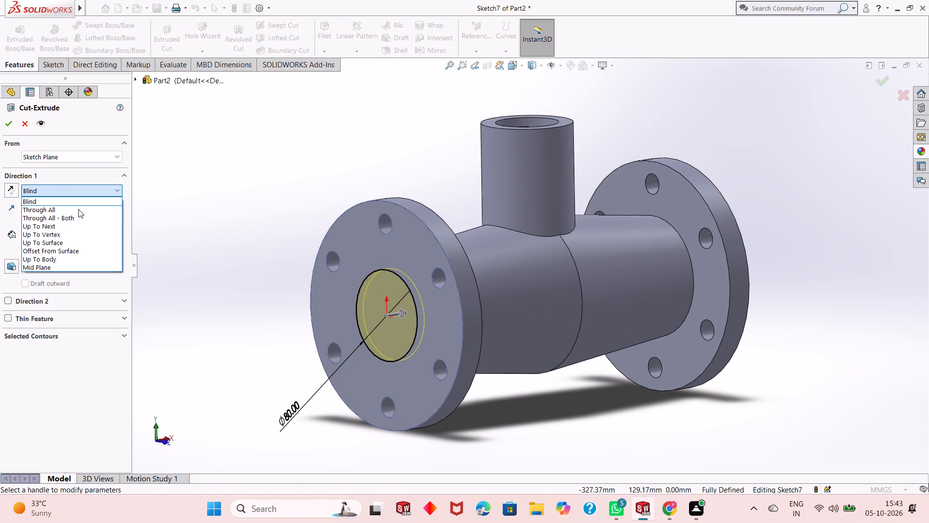
pyautogui.click(81, 208)
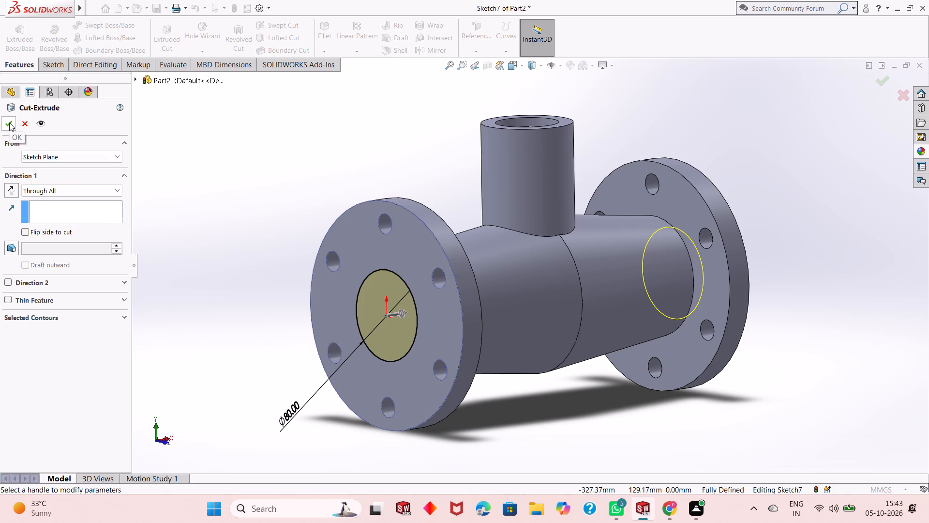
pyautogui.click(9, 123)
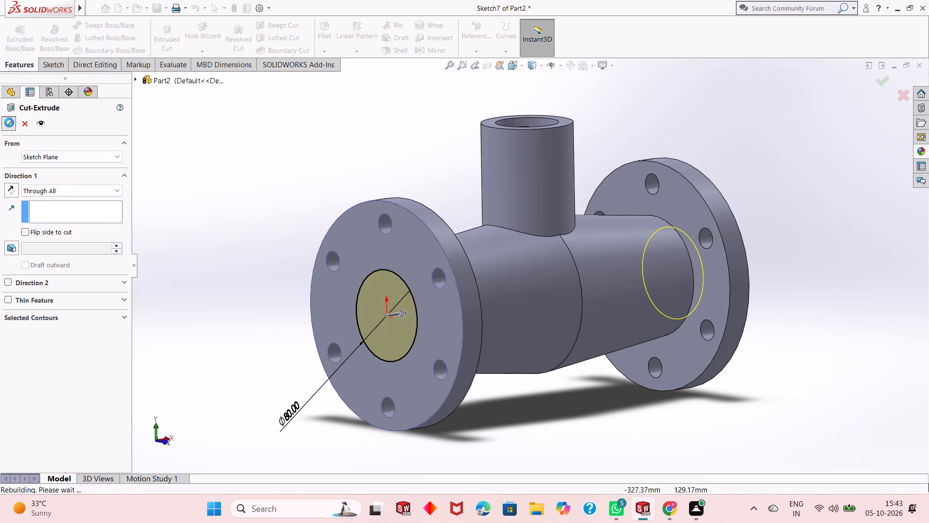
# Check the main bore and branch bore in a temporary Front Plane section view, and close it without keeping the section.
pyautogui.click(484, 65)
pyautogui.moveTo(469, 217); pyautogui.dragTo(445, 203, button='middle')
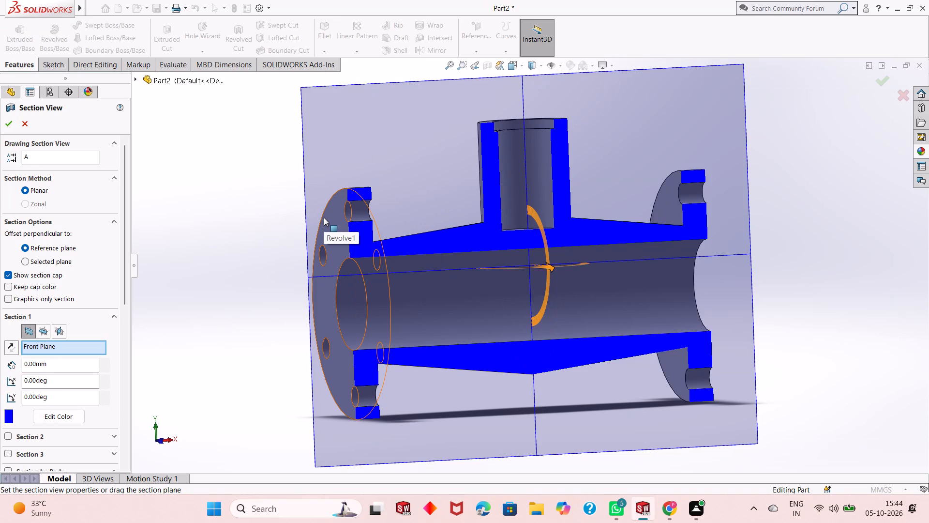
pyautogui.press('Escape')
pyautogui.press('Escape')
pyautogui.press('Escape')
pyautogui.press('Escape')
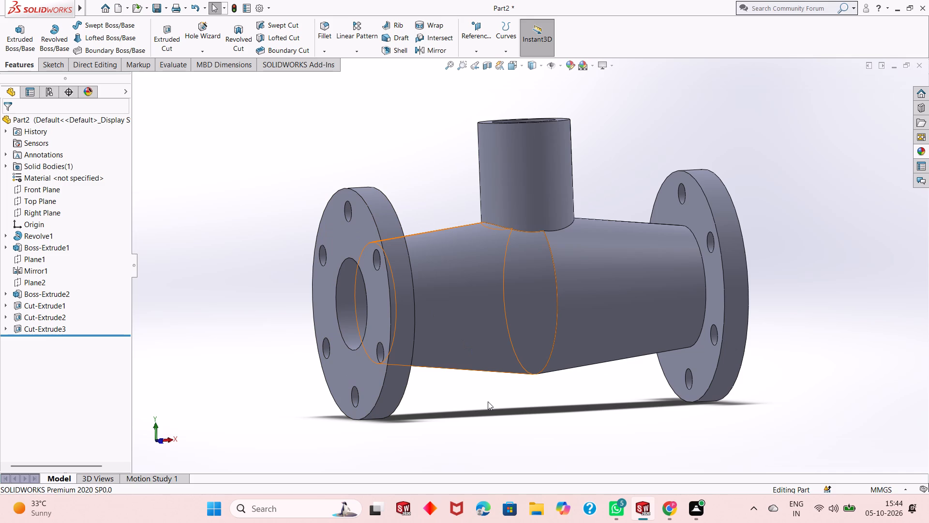
# Examine the part's exterior, flanges and bore opening from several angles.
pyautogui.moveTo(508, 380); pyautogui.dragTo(517, 380, button='middle')
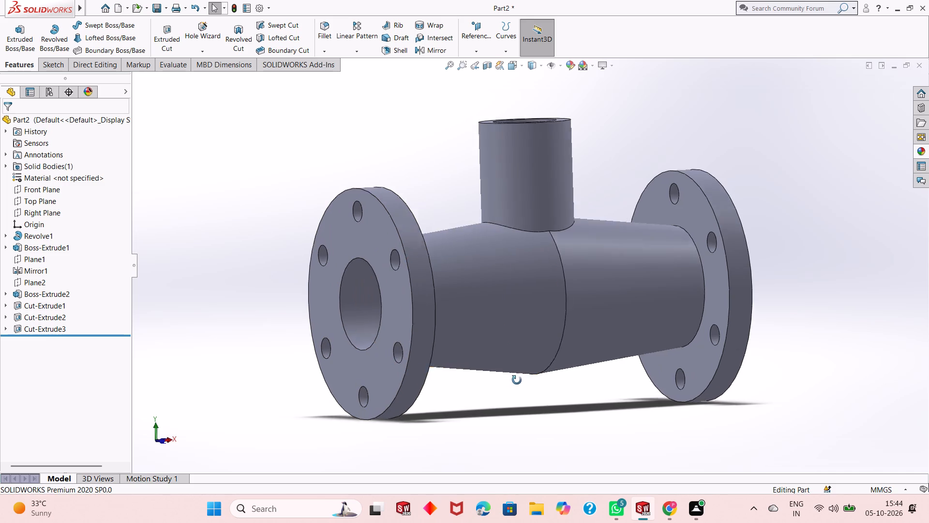
pyautogui.moveTo(517, 380); pyautogui.dragTo(501, 389, button='middle')
pyautogui.scroll(-3, 522, 255)
pyautogui.scroll(2, 513, 305)
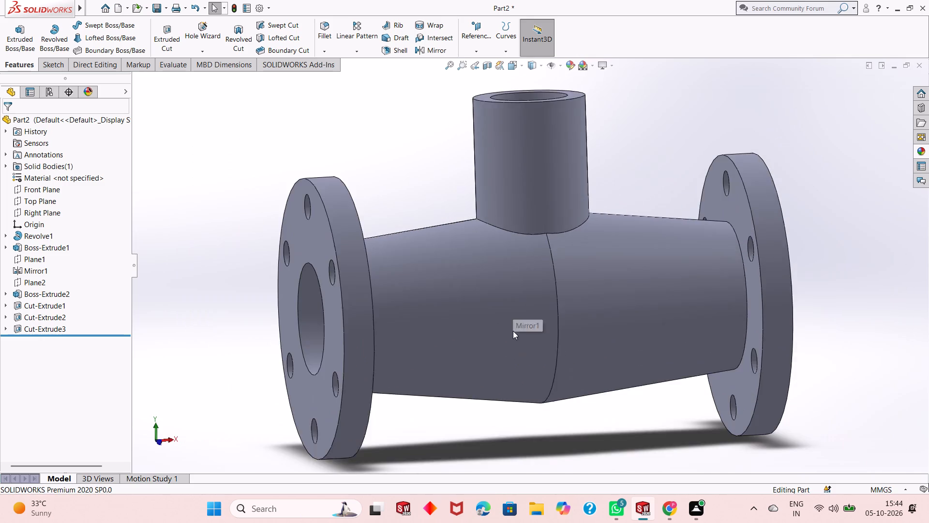
pyautogui.scroll(2, 513, 331)
pyautogui.moveTo(514, 348); pyautogui.dragTo(541, 335, button='middle')
pyautogui.scroll(-1, 542, 336)
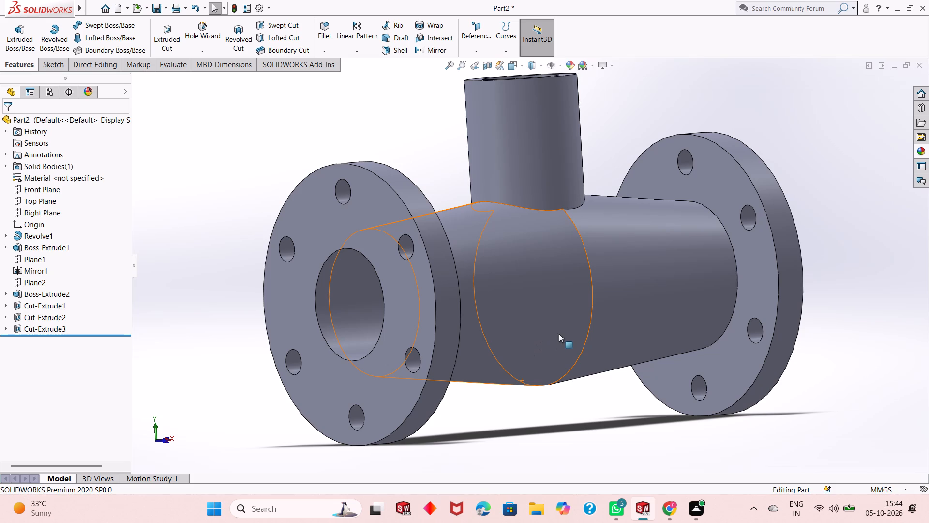
pyautogui.moveTo(559, 334); pyautogui.dragTo(552, 338, button='middle')
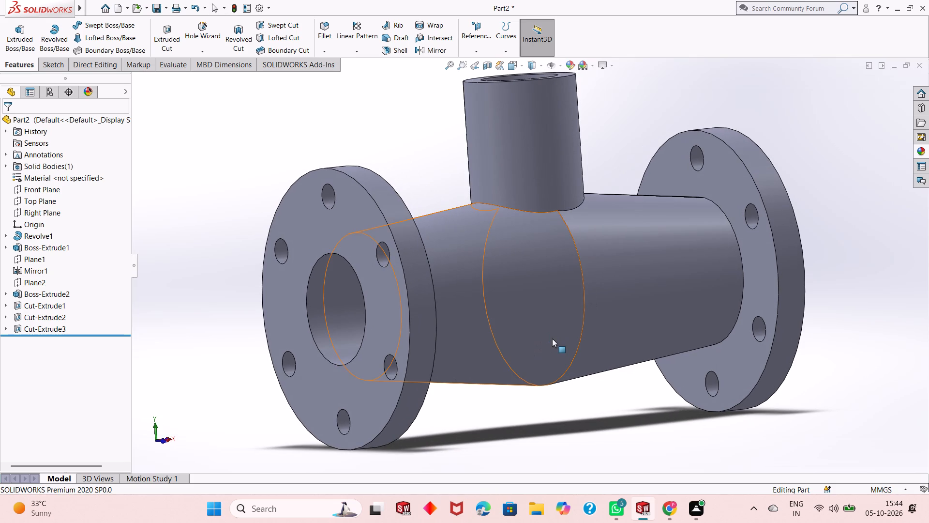
pyautogui.moveTo(552, 338); pyautogui.dragTo(539, 352, button='middle')
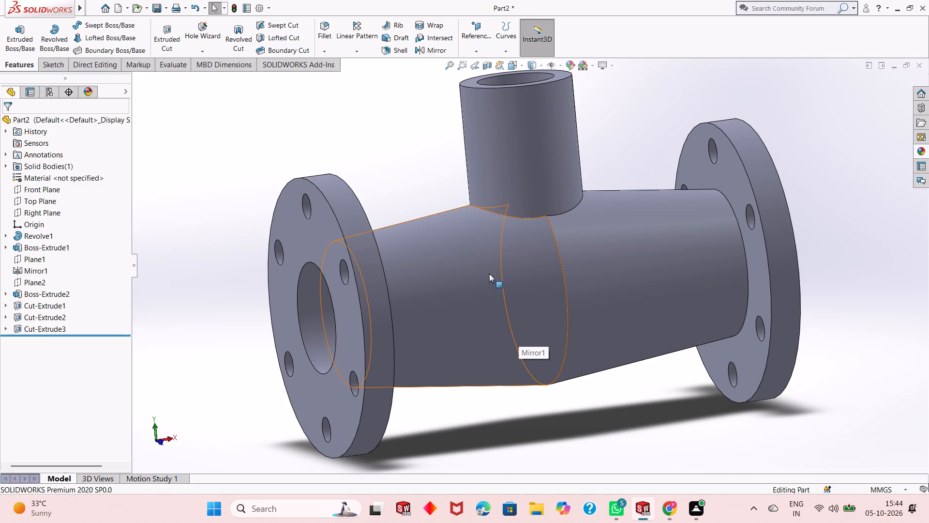
pyautogui.scroll(1, 471, 311)
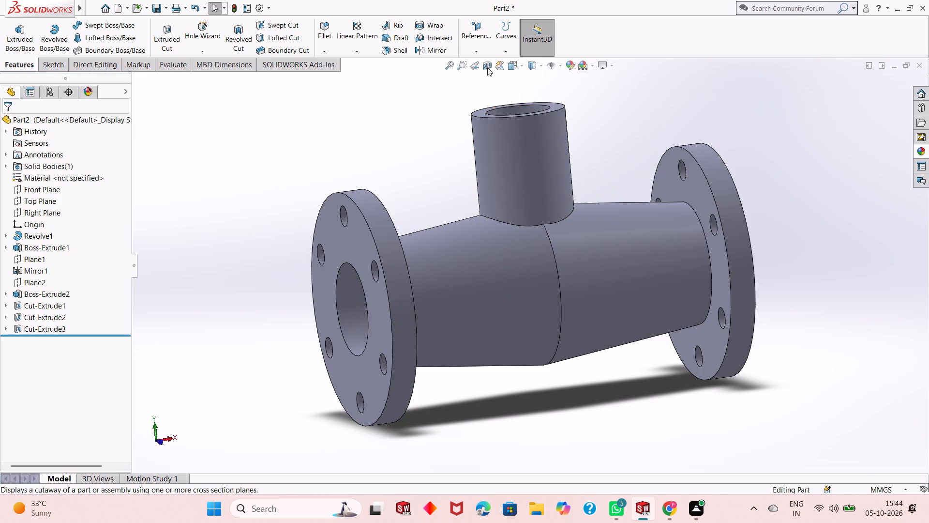
# Apply a planar section view on the Front Plane with 0 mm offset and view the cut face straight on.
pyautogui.click(486, 65)
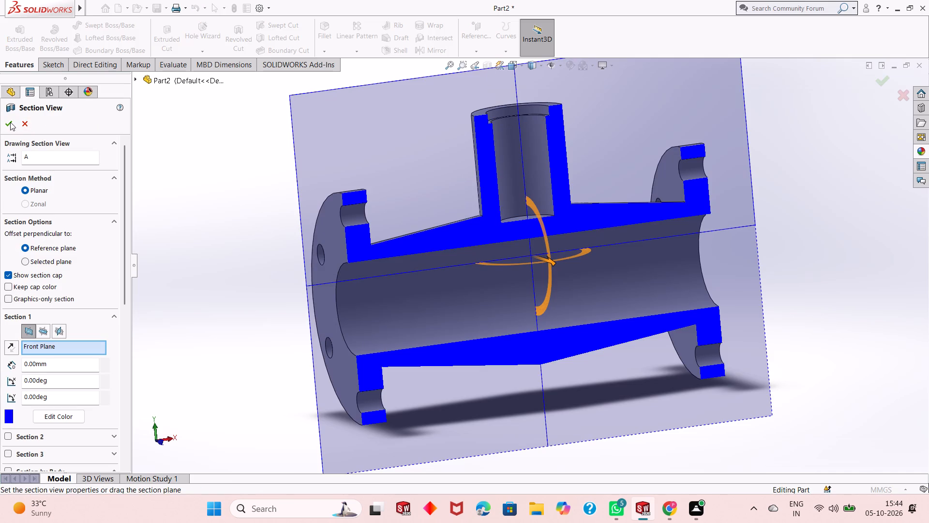
pyautogui.click(10, 122)
pyautogui.moveTo(471, 312); pyautogui.dragTo(453, 296, button='middle')
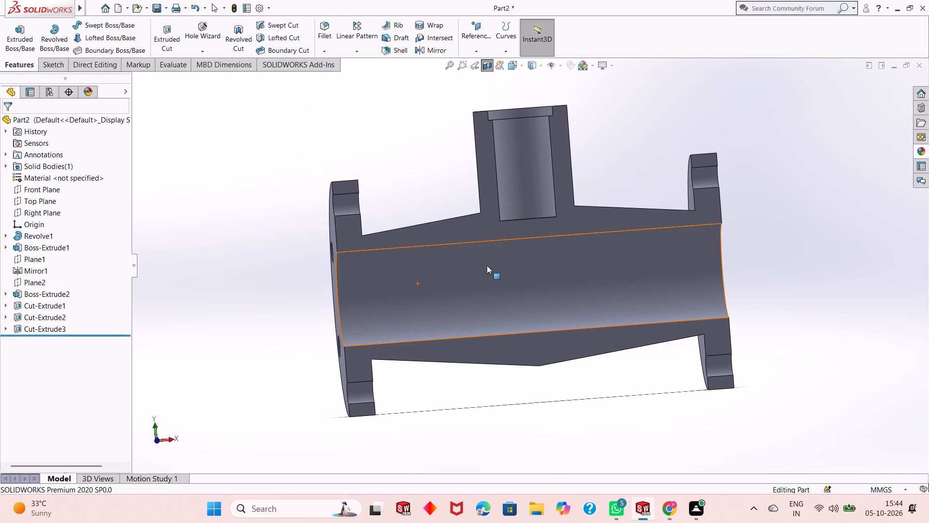
pyautogui.hotkey('ctrl', '8')
pyautogui.scroll(-1, 345, 152)
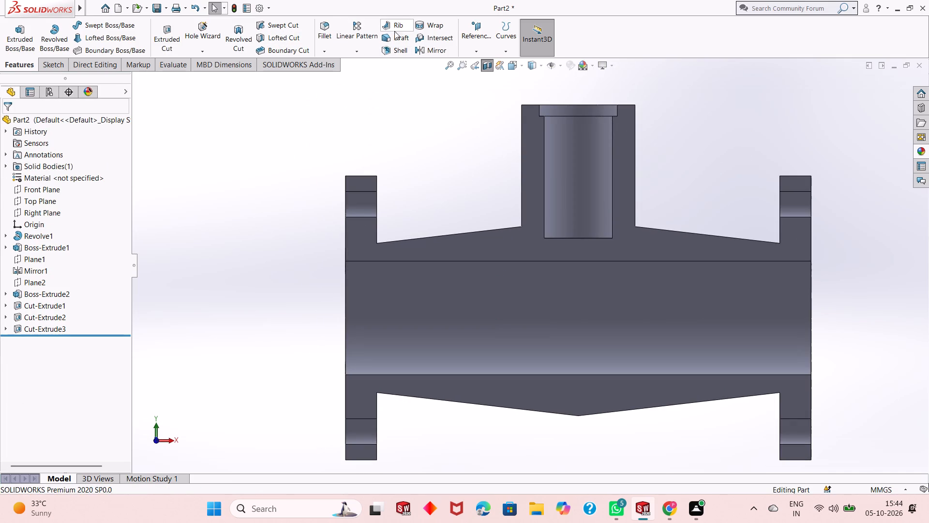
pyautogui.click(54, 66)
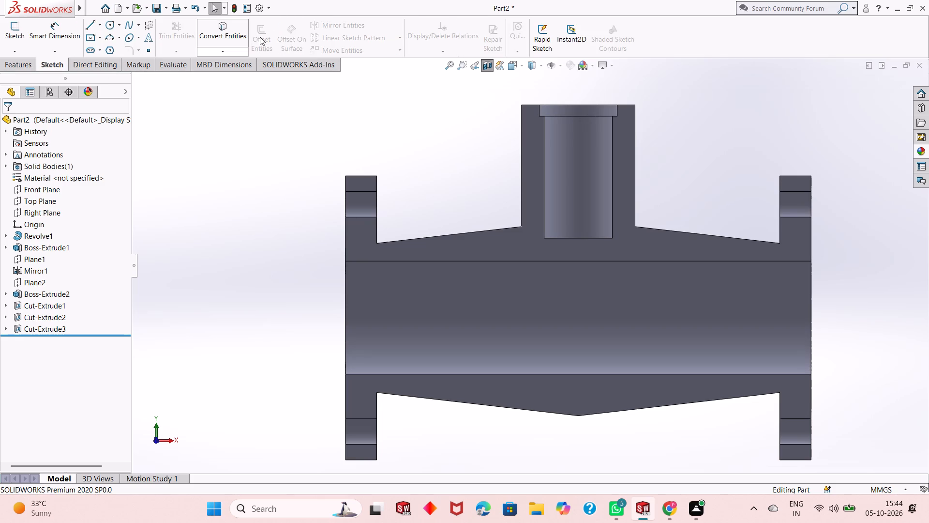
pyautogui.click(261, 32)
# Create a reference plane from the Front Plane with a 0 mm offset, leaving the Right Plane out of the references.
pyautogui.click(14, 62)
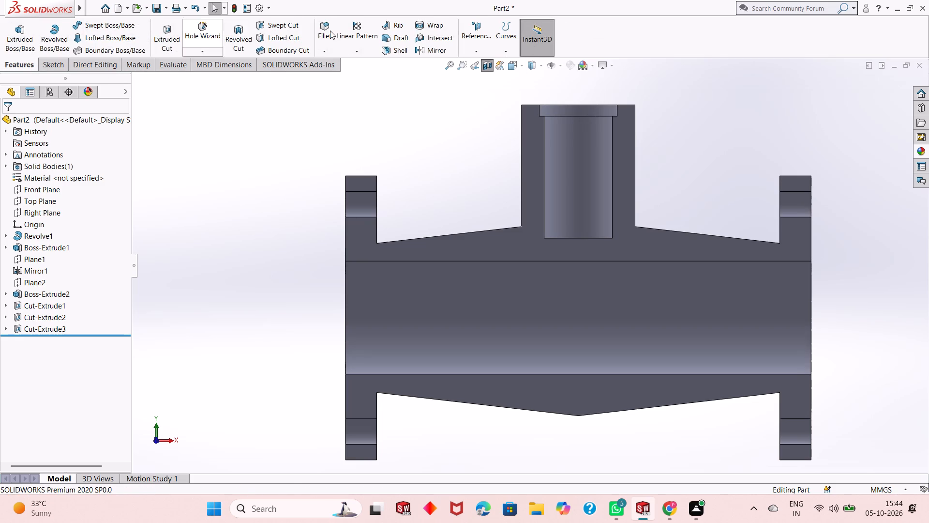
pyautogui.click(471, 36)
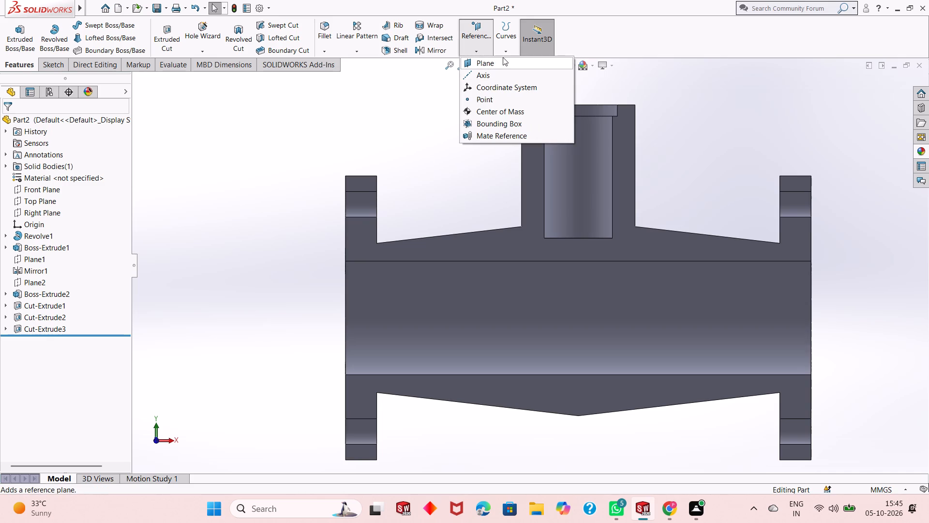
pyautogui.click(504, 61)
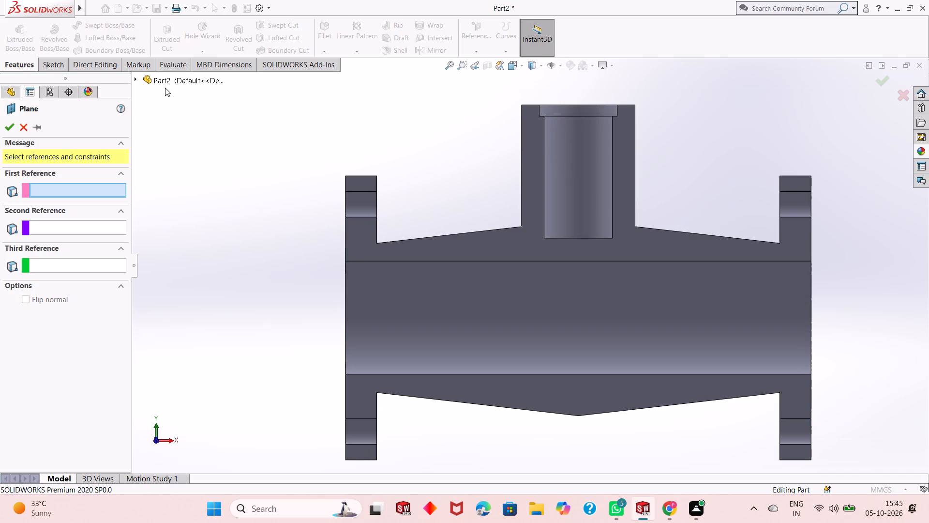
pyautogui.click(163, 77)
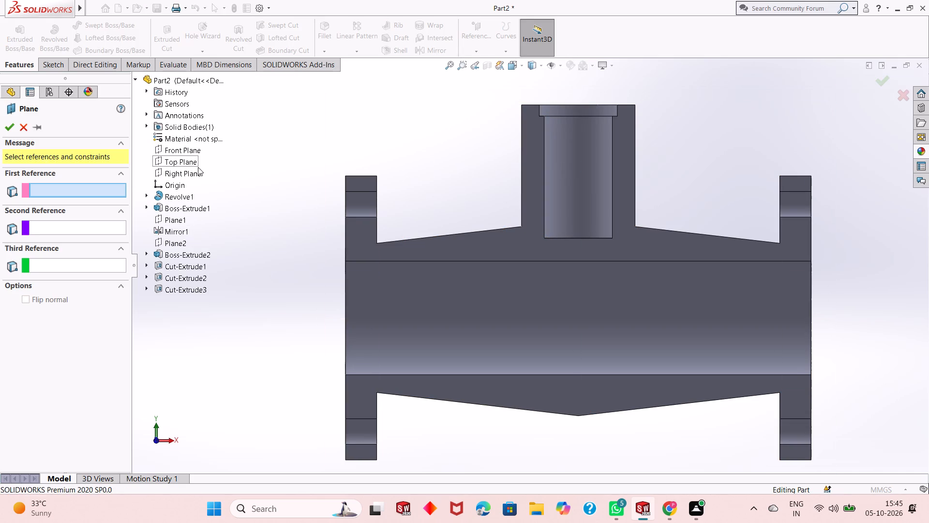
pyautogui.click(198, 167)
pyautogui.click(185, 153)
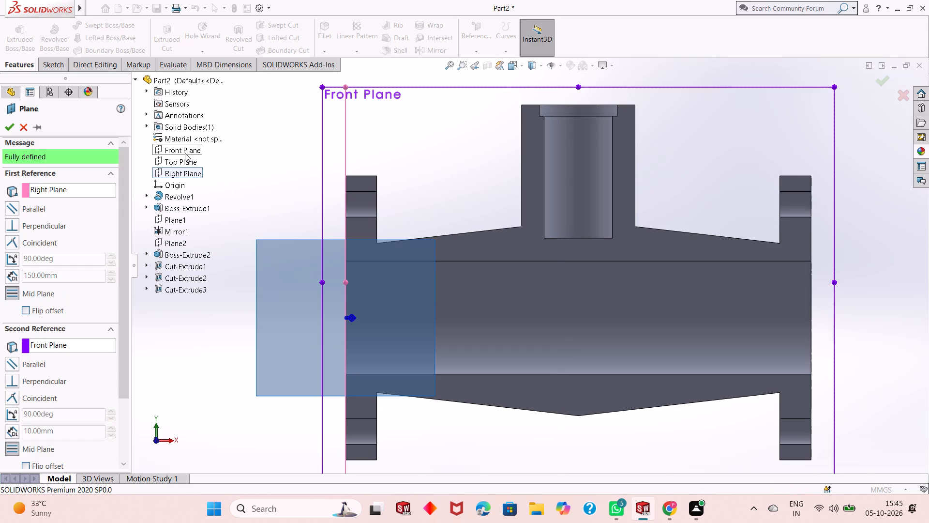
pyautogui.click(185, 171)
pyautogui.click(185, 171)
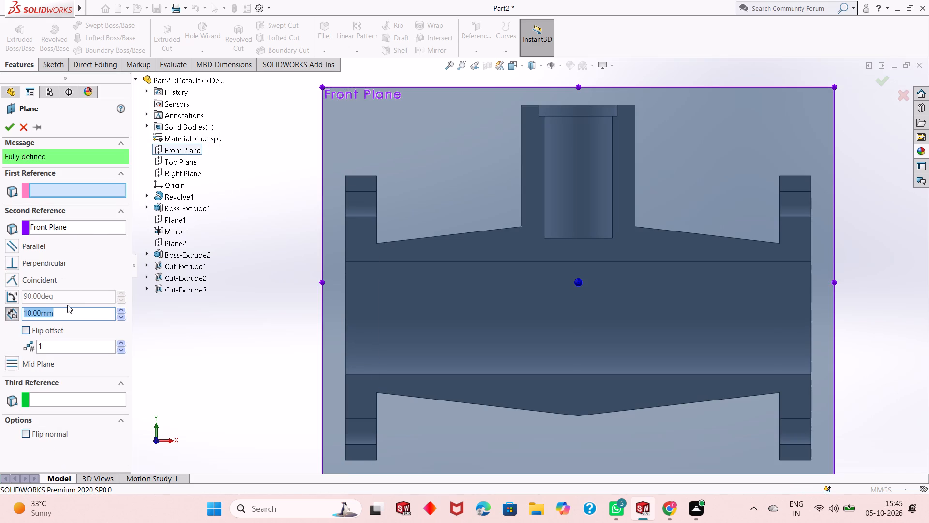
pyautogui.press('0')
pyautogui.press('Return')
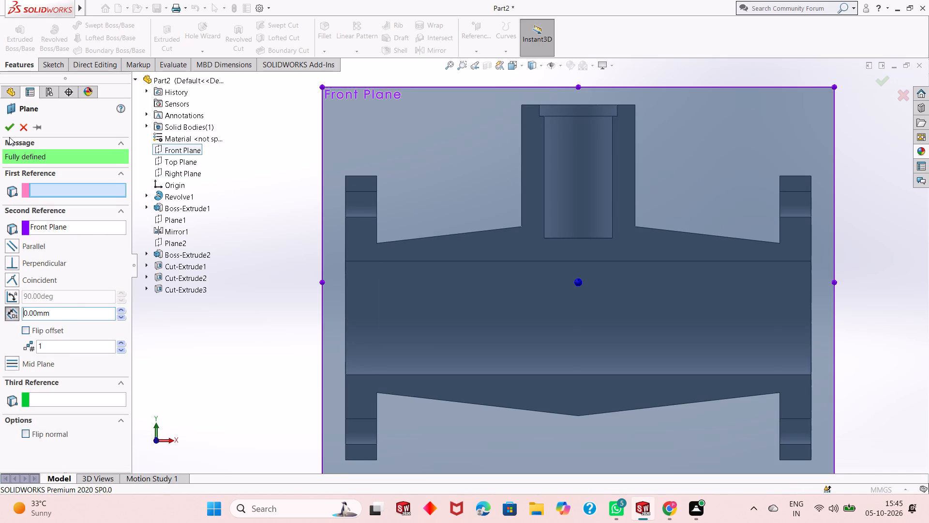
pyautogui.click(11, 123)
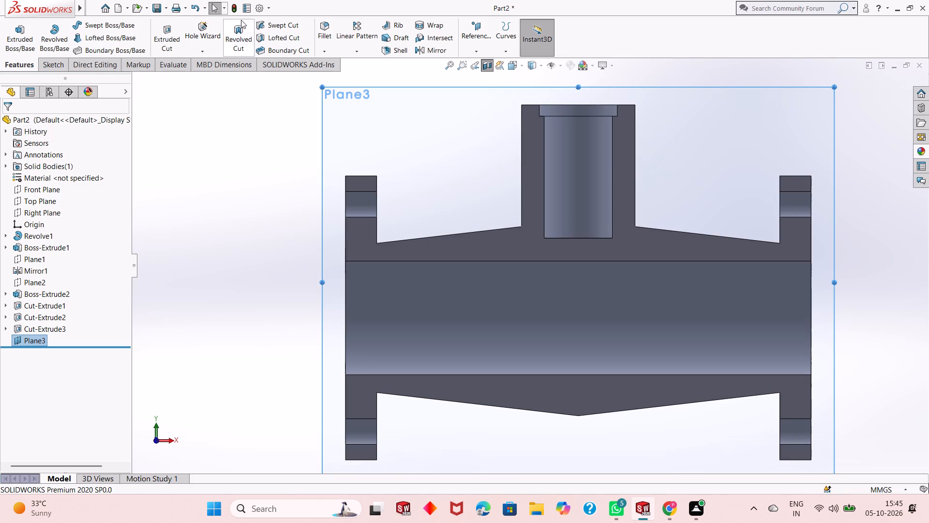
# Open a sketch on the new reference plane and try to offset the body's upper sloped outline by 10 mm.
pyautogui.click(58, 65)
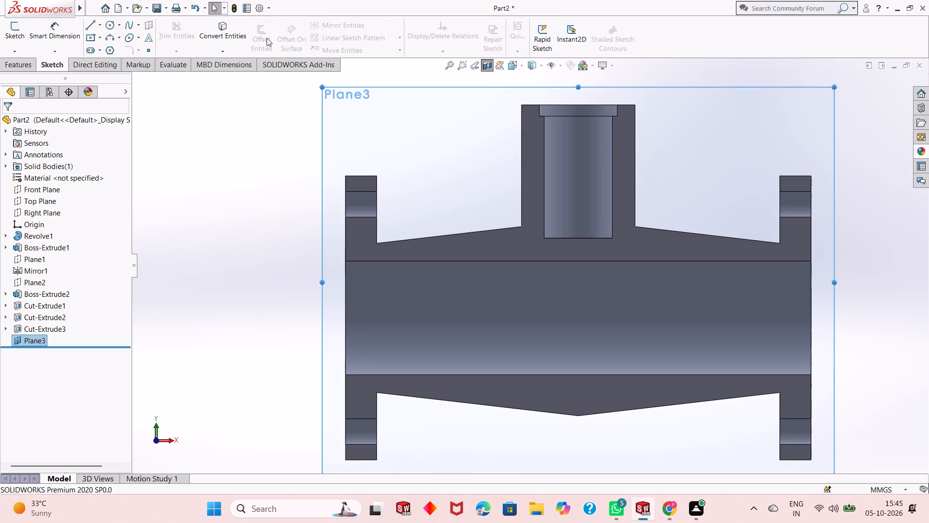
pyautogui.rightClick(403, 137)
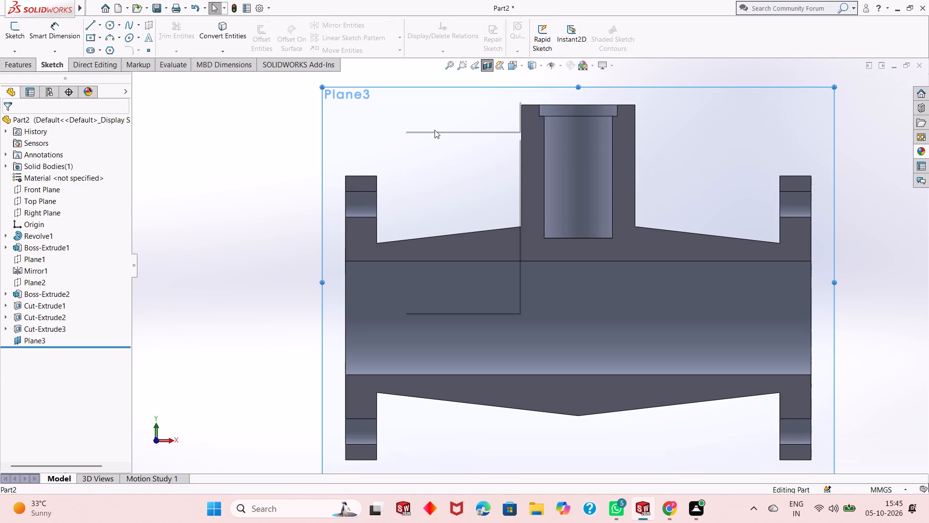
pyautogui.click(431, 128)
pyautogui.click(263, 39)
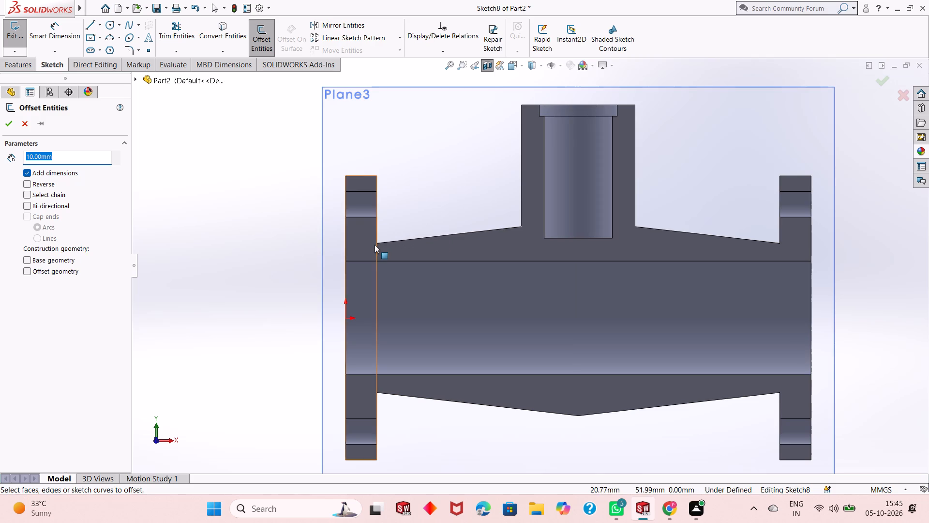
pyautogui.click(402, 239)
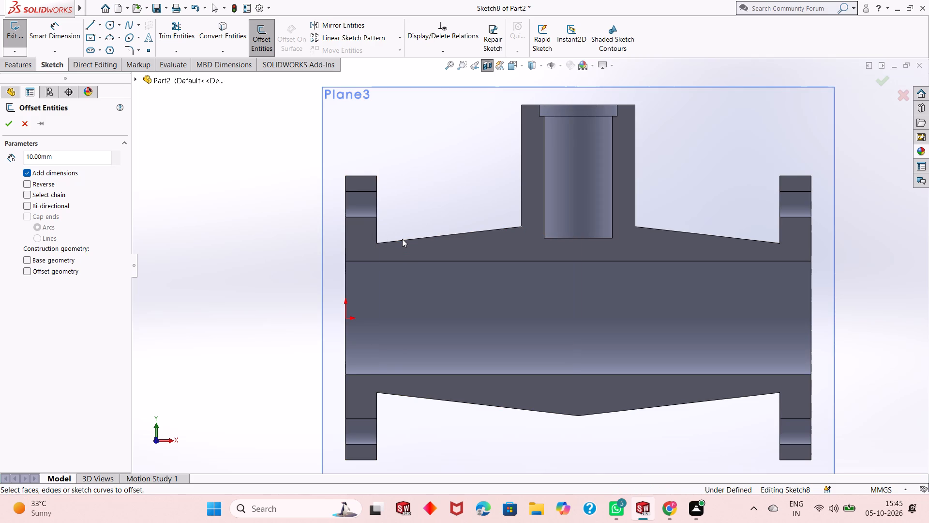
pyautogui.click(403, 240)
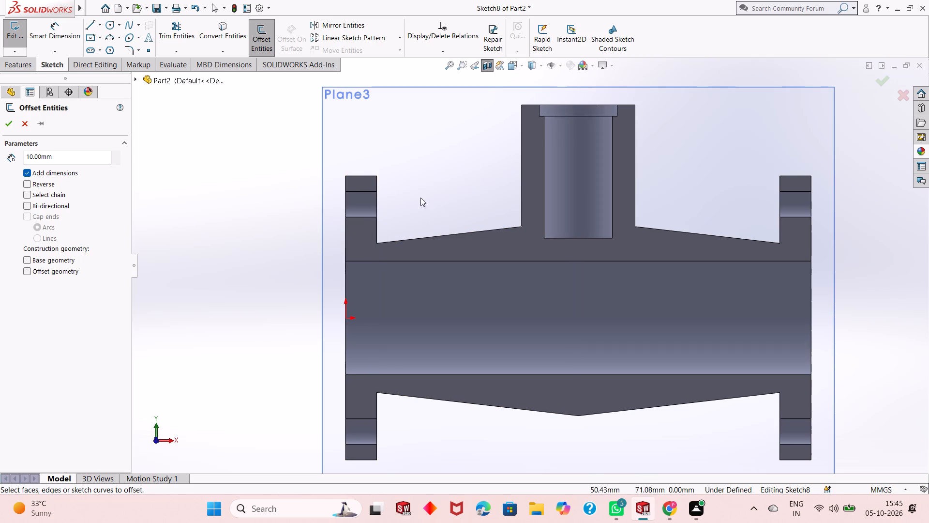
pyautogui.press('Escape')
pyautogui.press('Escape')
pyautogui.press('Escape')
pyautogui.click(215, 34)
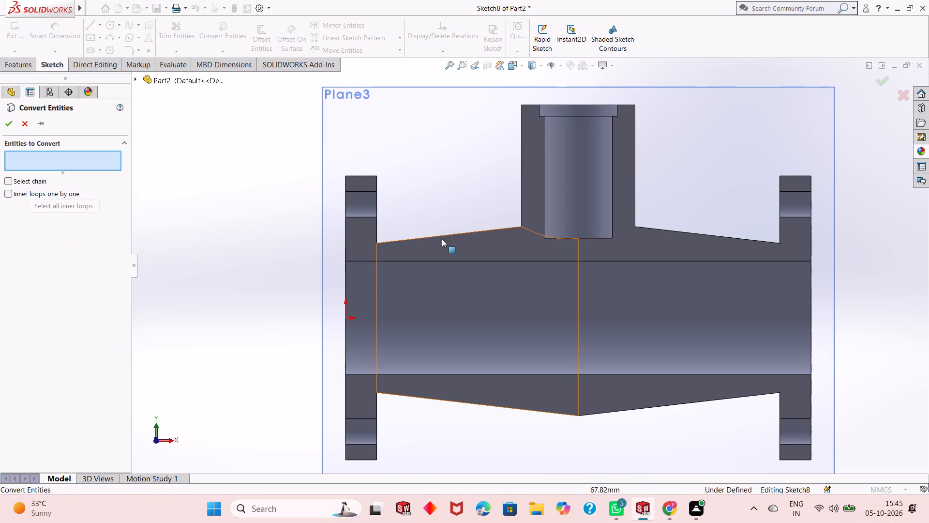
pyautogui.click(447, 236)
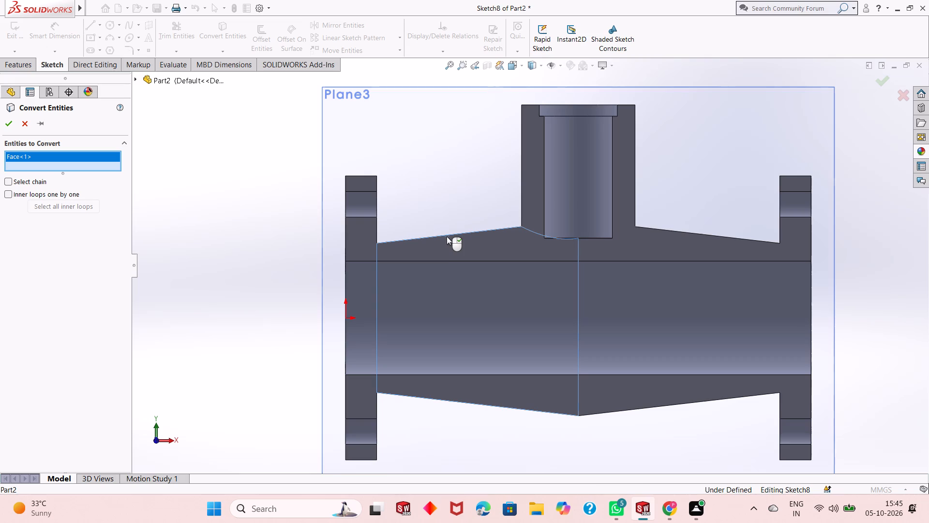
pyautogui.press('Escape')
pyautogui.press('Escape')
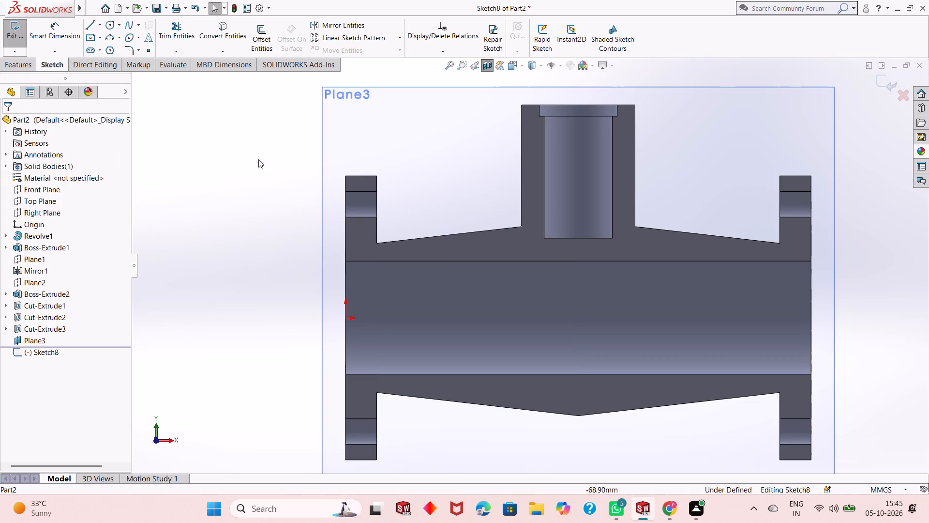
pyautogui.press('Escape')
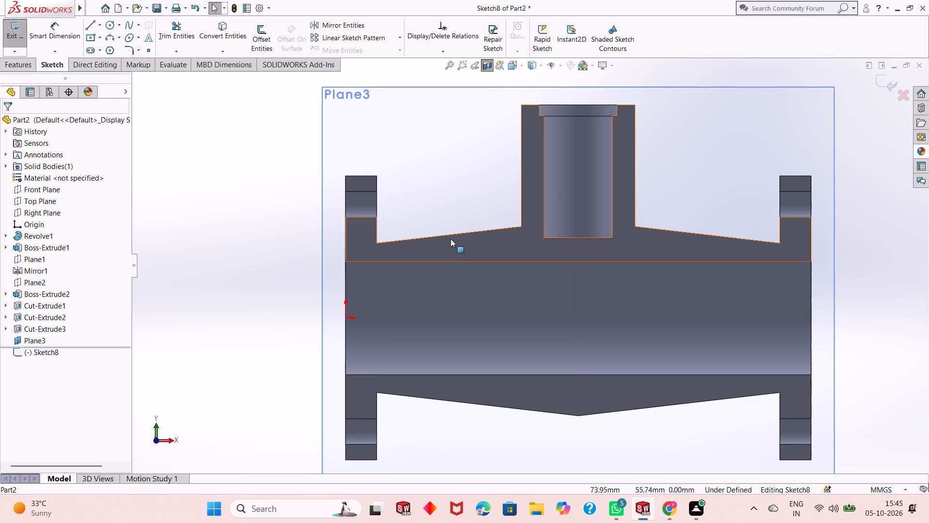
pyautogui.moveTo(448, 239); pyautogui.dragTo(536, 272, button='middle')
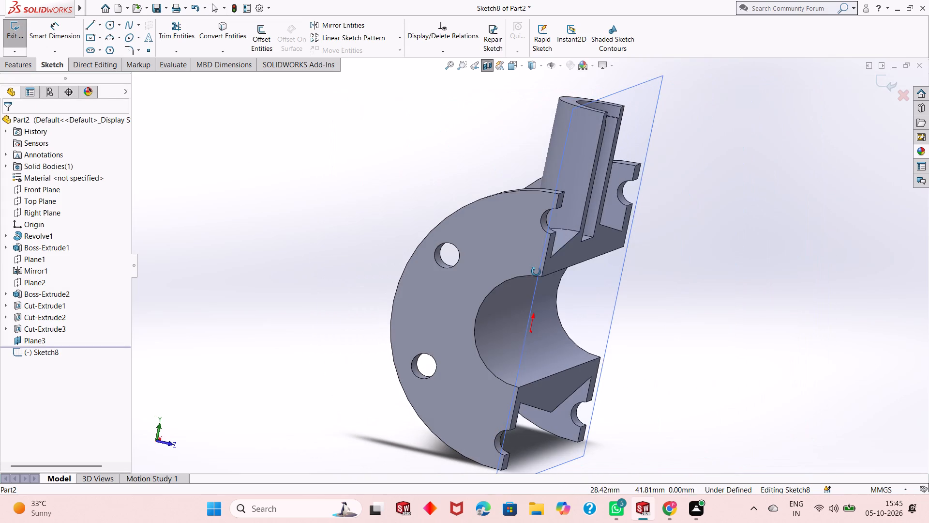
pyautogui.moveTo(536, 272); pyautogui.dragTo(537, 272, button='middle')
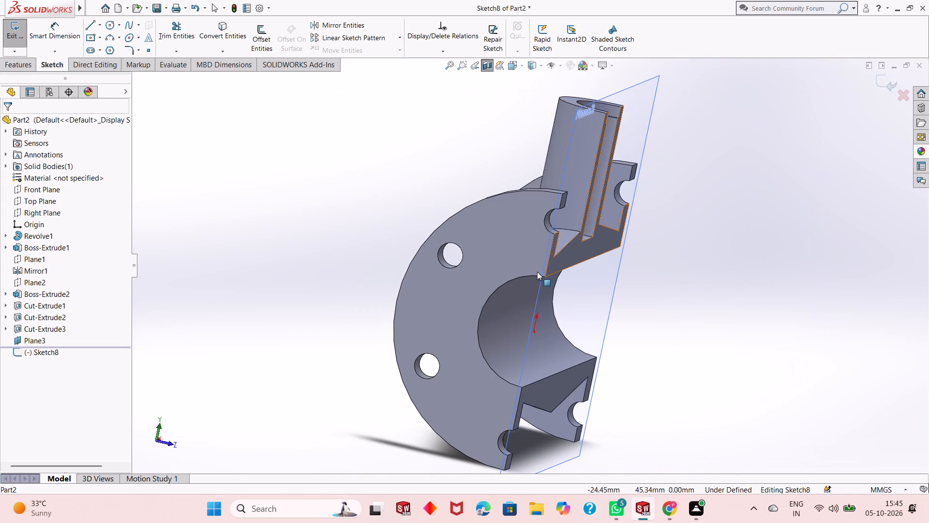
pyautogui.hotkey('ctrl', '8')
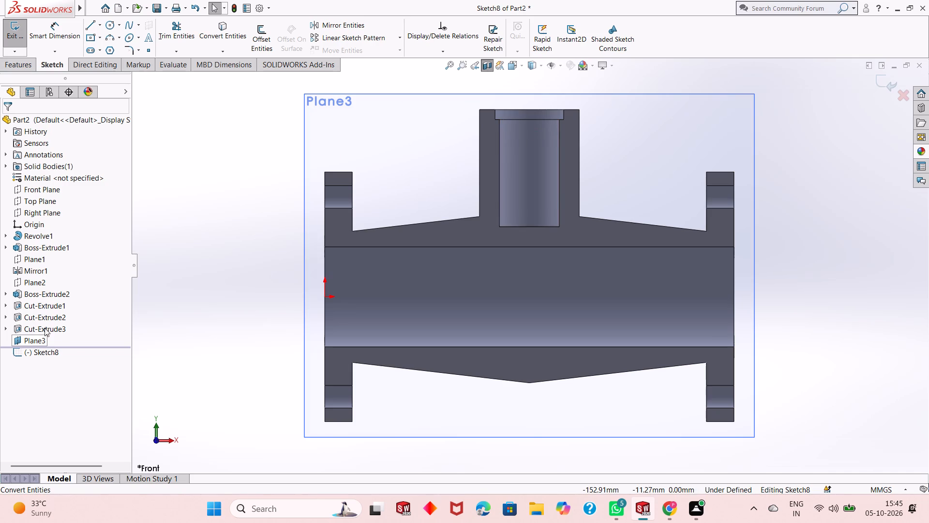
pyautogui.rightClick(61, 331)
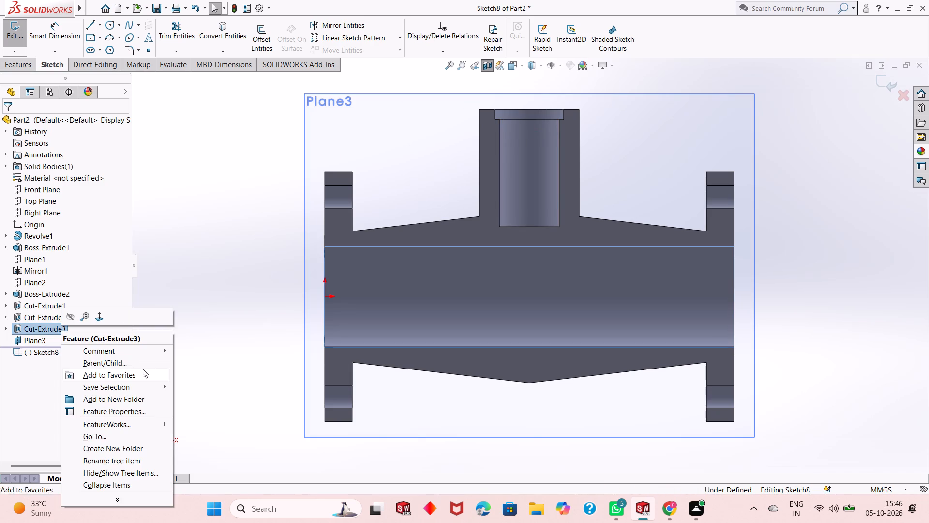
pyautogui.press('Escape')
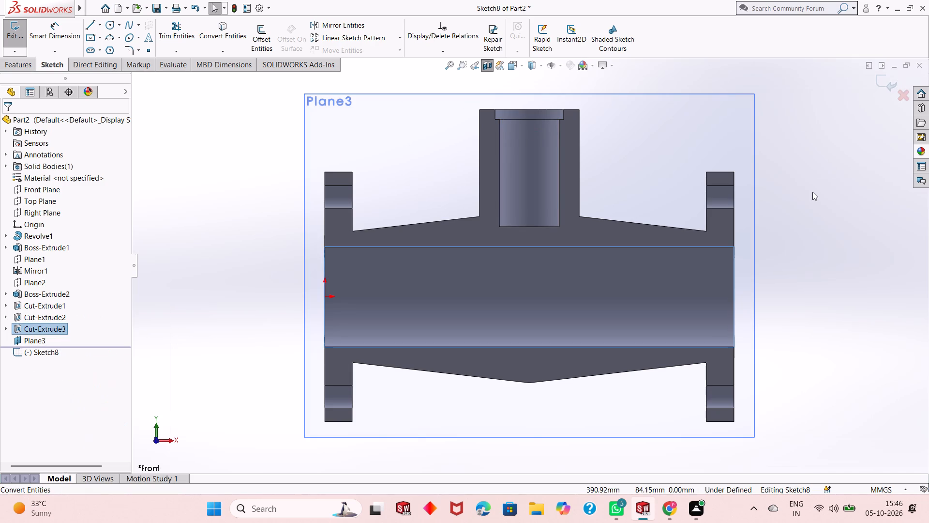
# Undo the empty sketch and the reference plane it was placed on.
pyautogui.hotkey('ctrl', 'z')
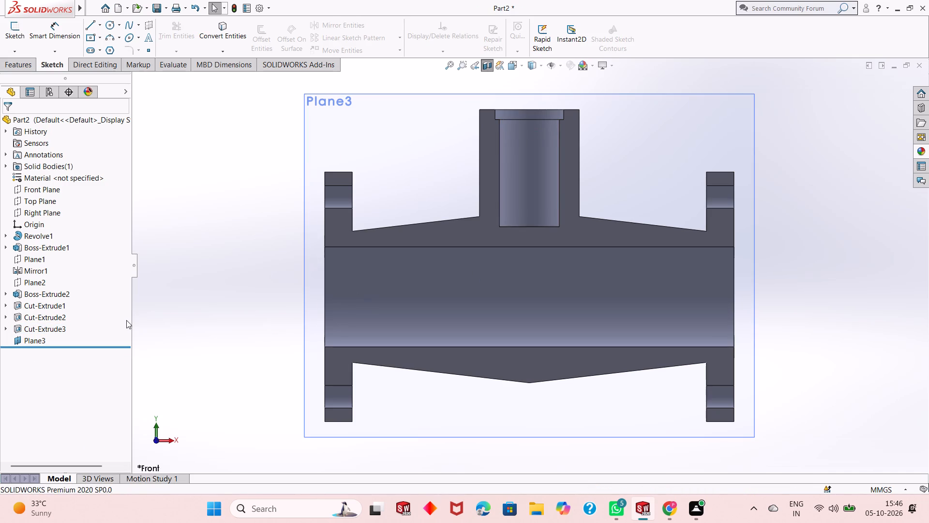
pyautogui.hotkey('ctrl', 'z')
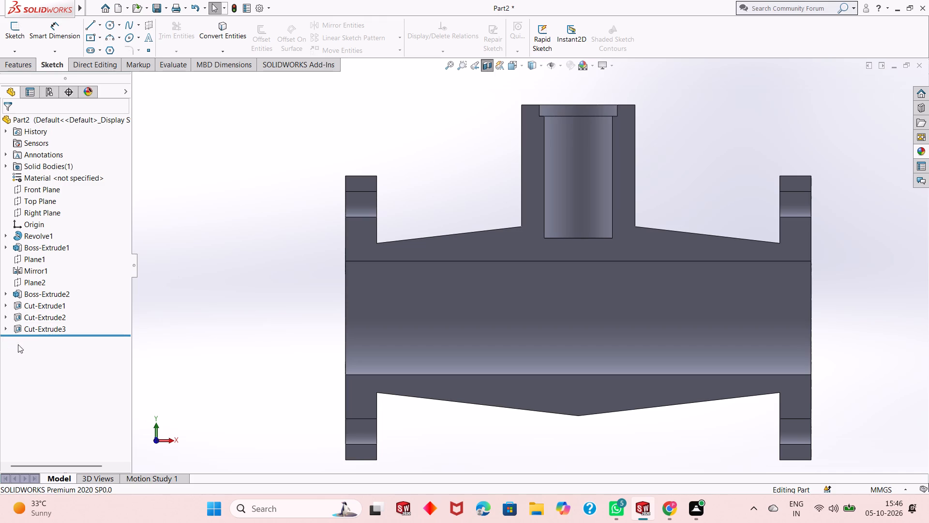
# Delete the main through-bore cut feature, Cut-Extrude3, while keeping its absorbed sketch.
pyautogui.rightClick(61, 327)
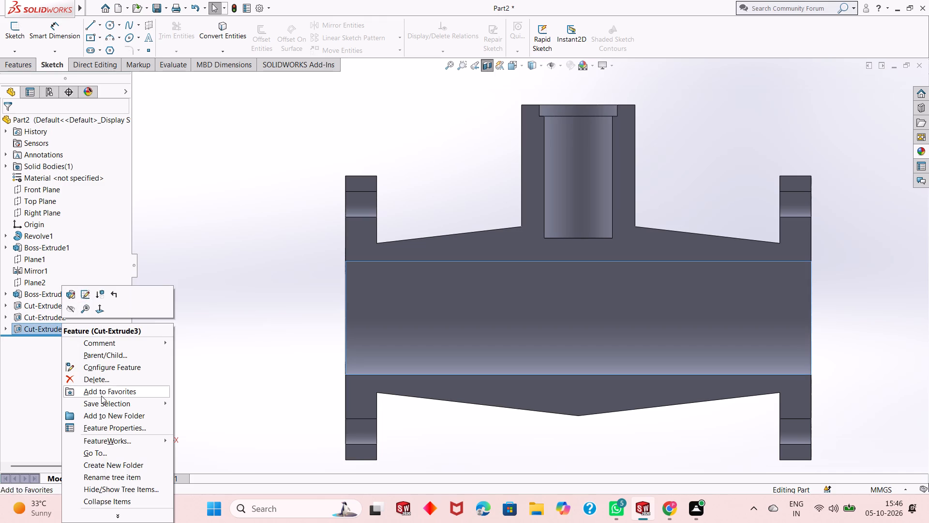
pyautogui.click(111, 381)
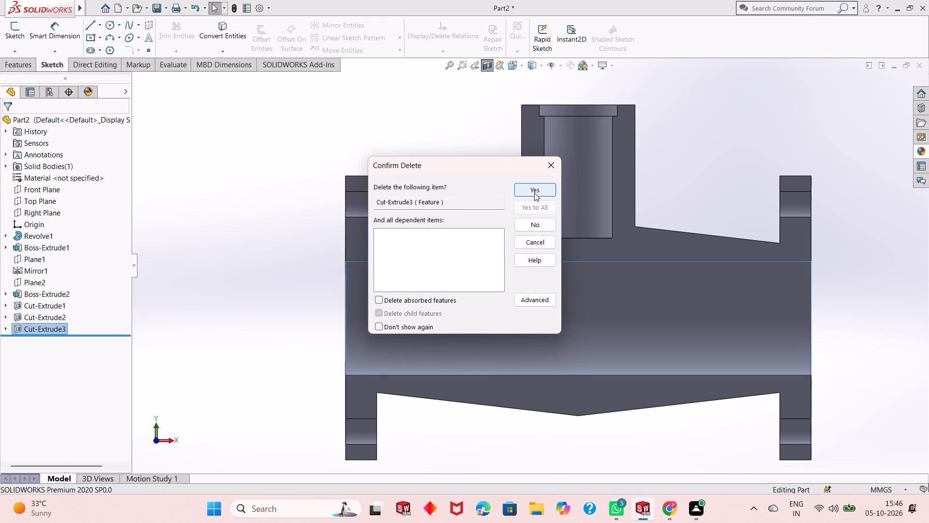
pyautogui.click(534, 193)
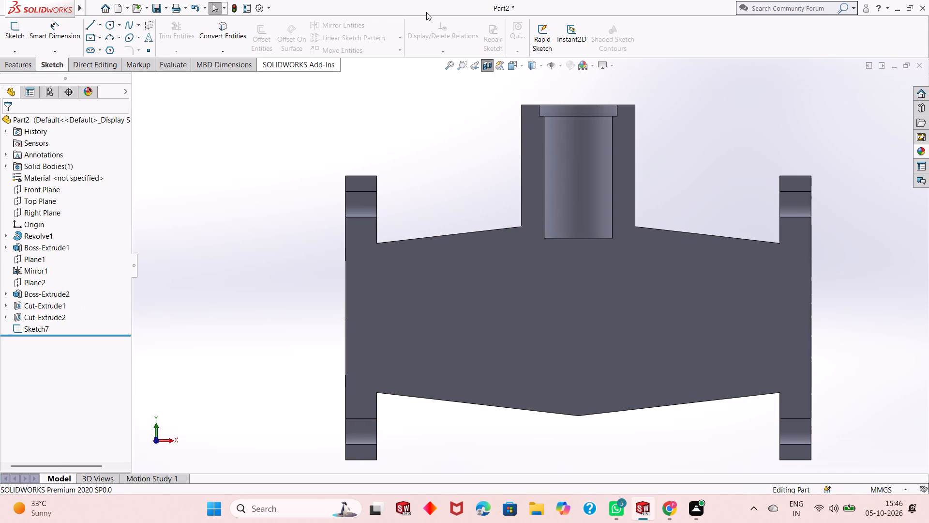
# Create a reference plane from the Front Plane with a 0 mm offset.
pyautogui.click(30, 64)
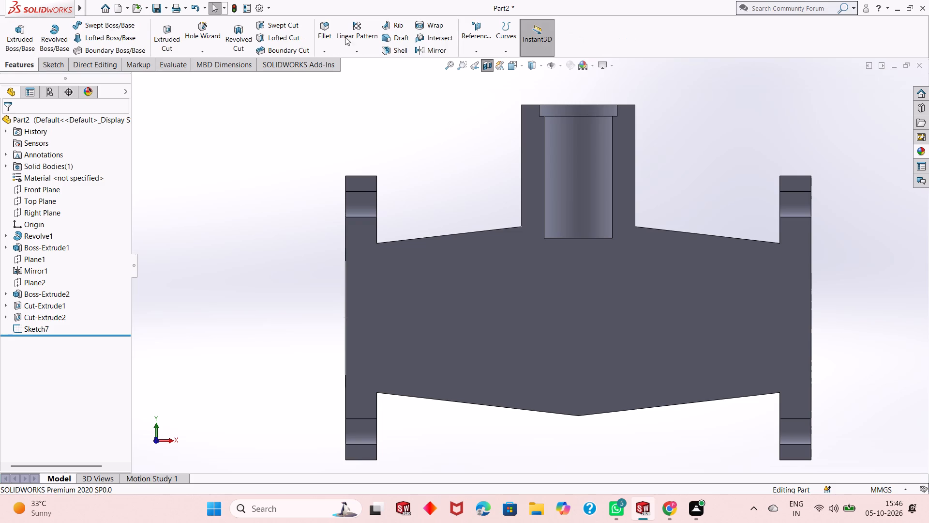
pyautogui.click(478, 45)
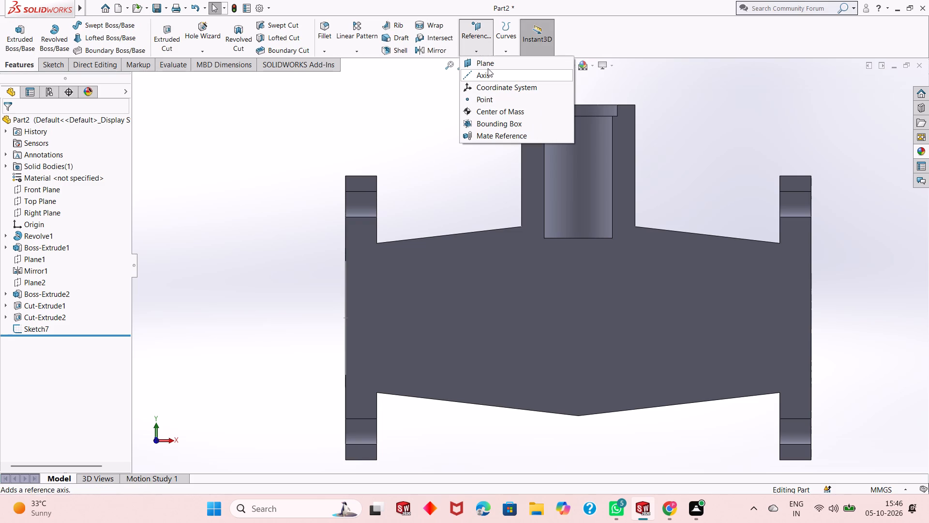
pyautogui.click(488, 68)
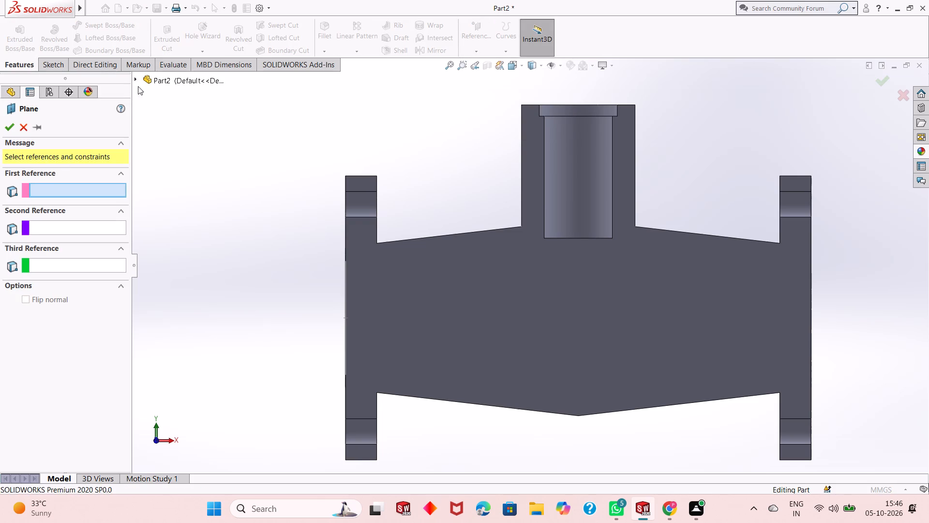
pyautogui.click(143, 81)
pyautogui.click(190, 148)
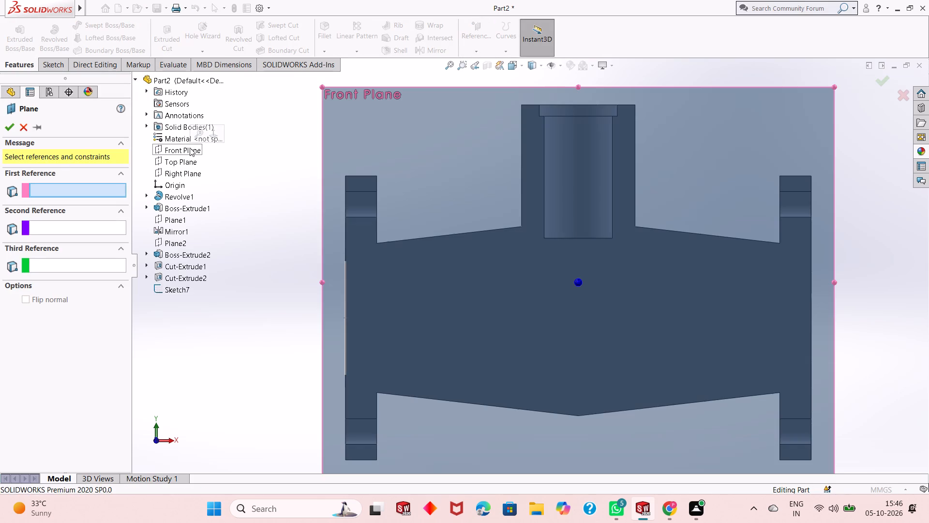
pyautogui.doubleClick(73, 280)
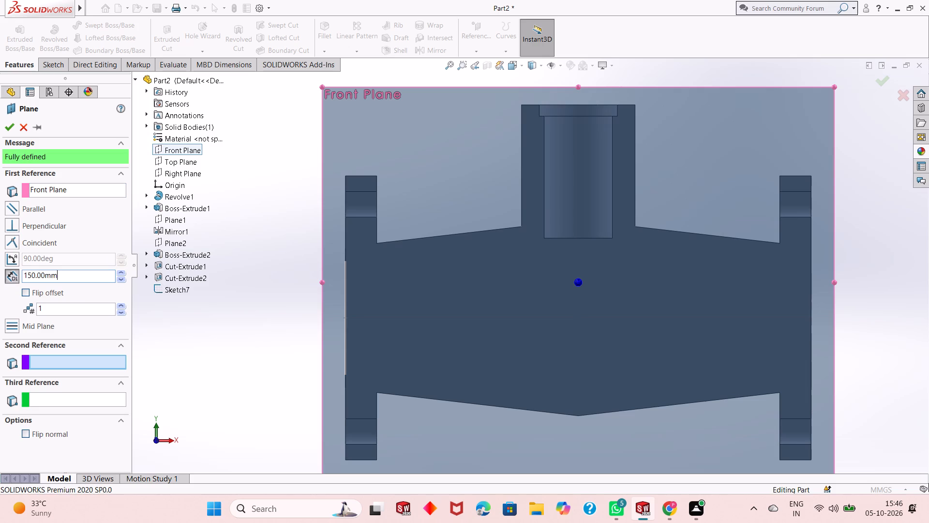
pyautogui.press('0')
pyautogui.press('Return')
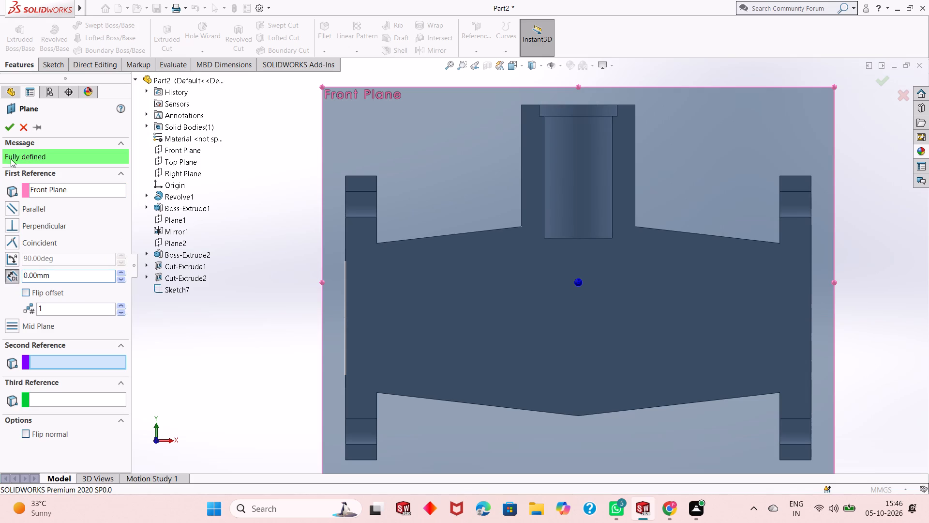
pyautogui.click(7, 128)
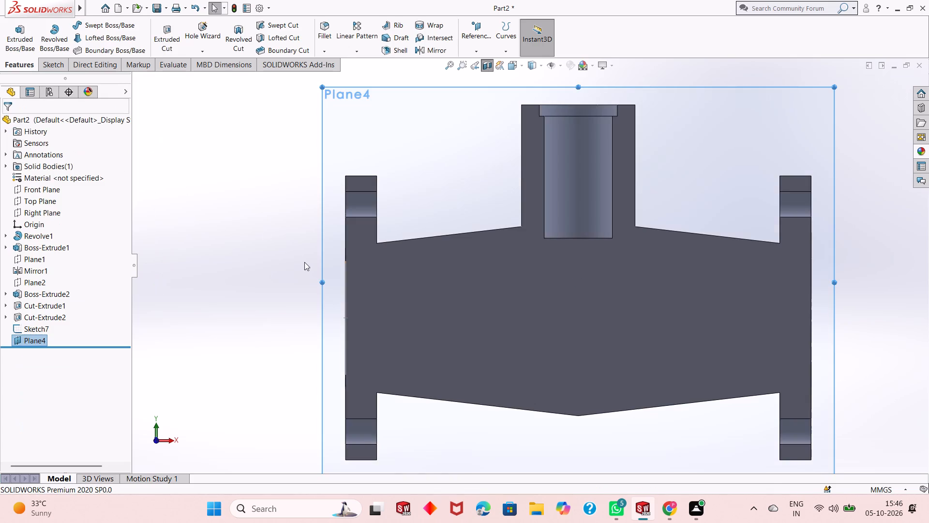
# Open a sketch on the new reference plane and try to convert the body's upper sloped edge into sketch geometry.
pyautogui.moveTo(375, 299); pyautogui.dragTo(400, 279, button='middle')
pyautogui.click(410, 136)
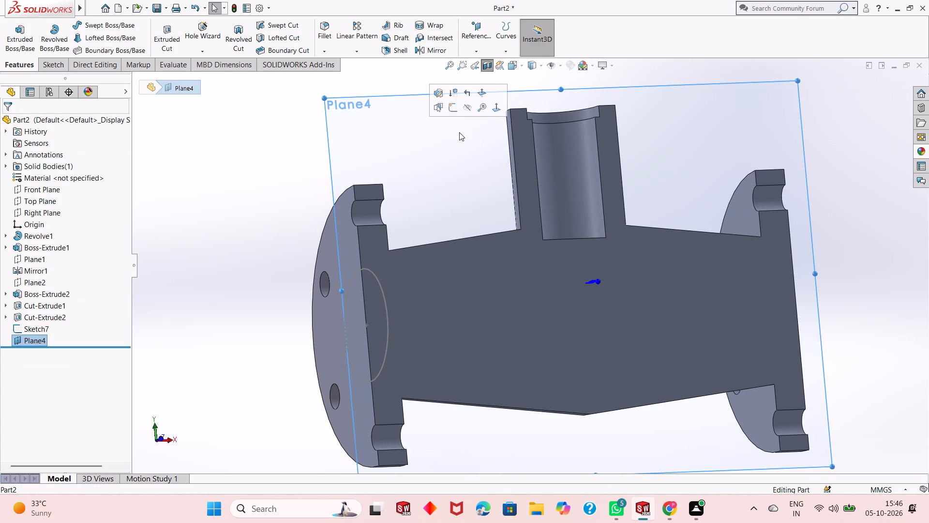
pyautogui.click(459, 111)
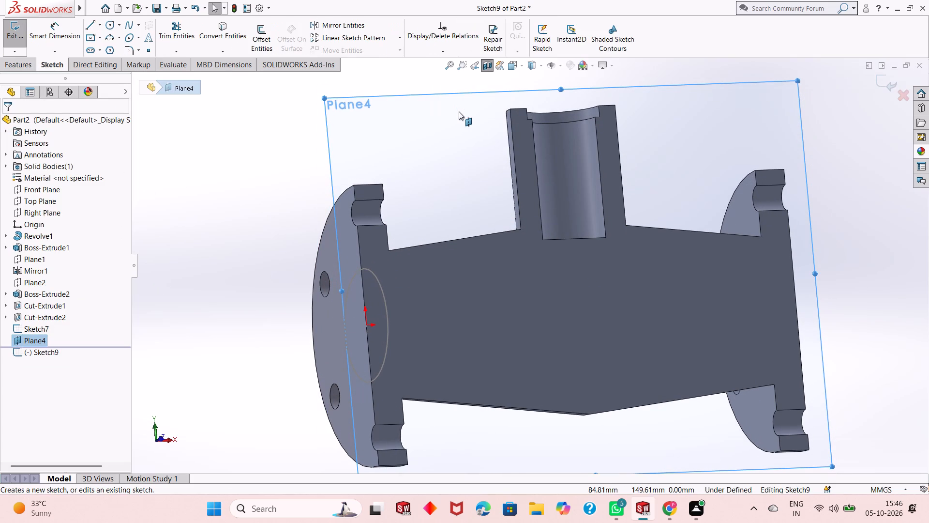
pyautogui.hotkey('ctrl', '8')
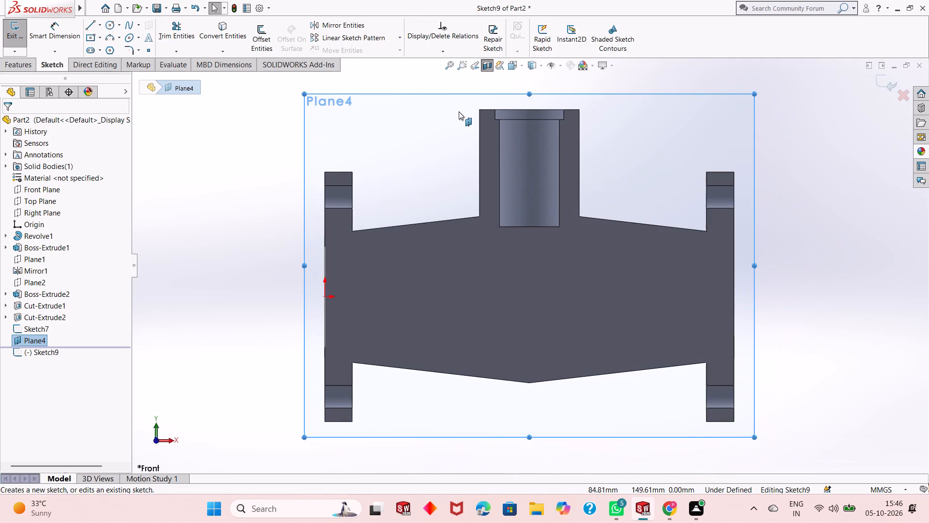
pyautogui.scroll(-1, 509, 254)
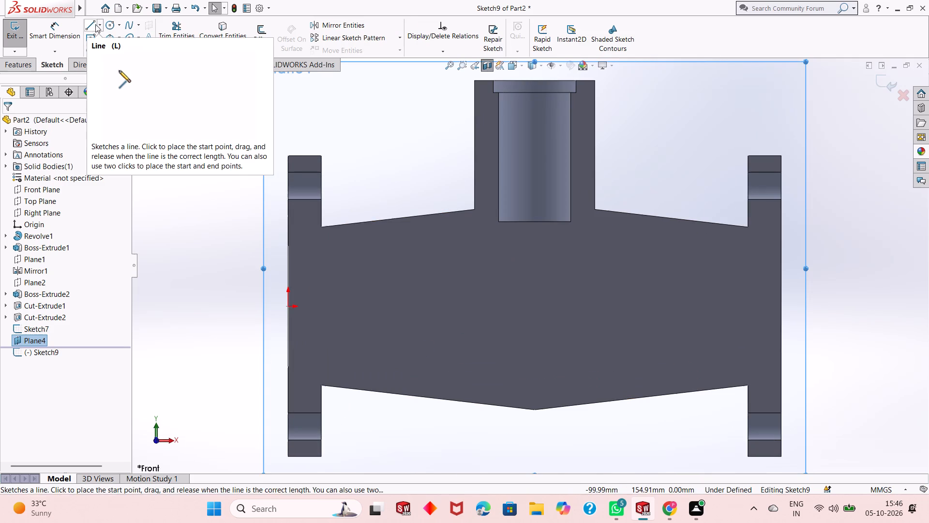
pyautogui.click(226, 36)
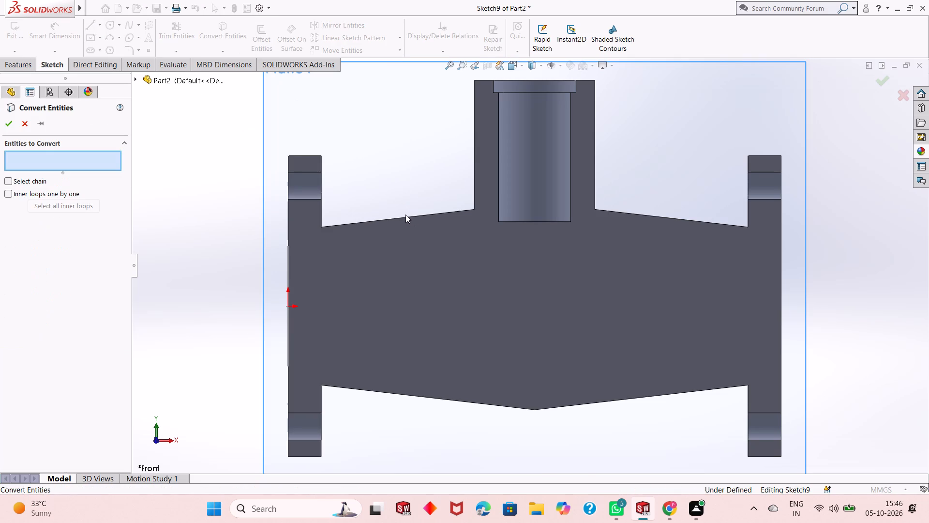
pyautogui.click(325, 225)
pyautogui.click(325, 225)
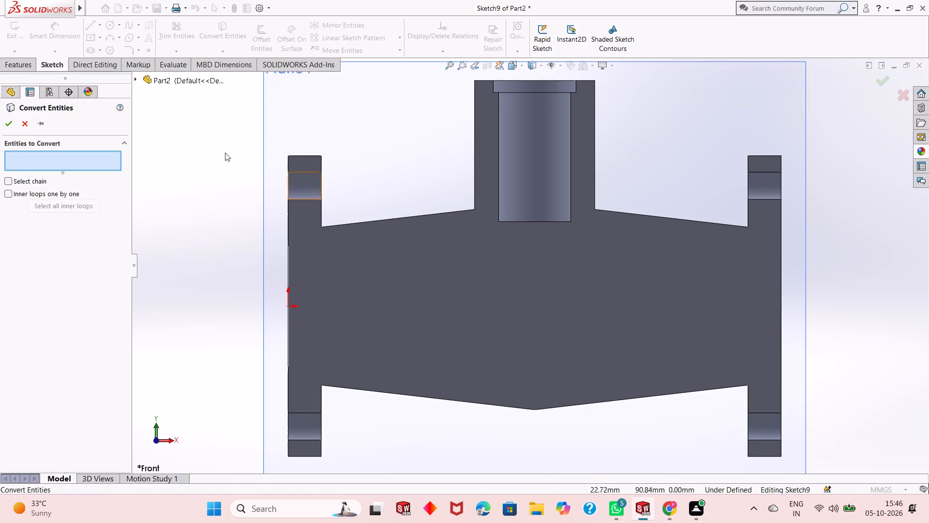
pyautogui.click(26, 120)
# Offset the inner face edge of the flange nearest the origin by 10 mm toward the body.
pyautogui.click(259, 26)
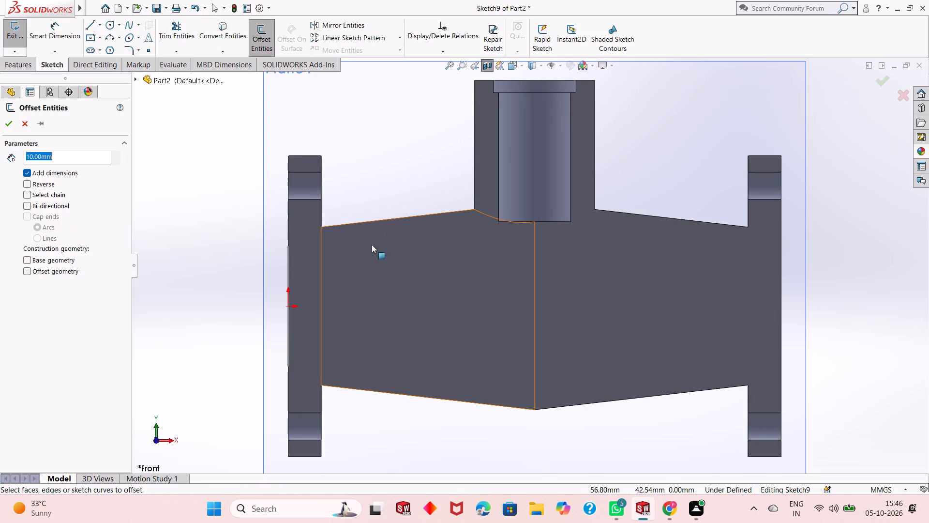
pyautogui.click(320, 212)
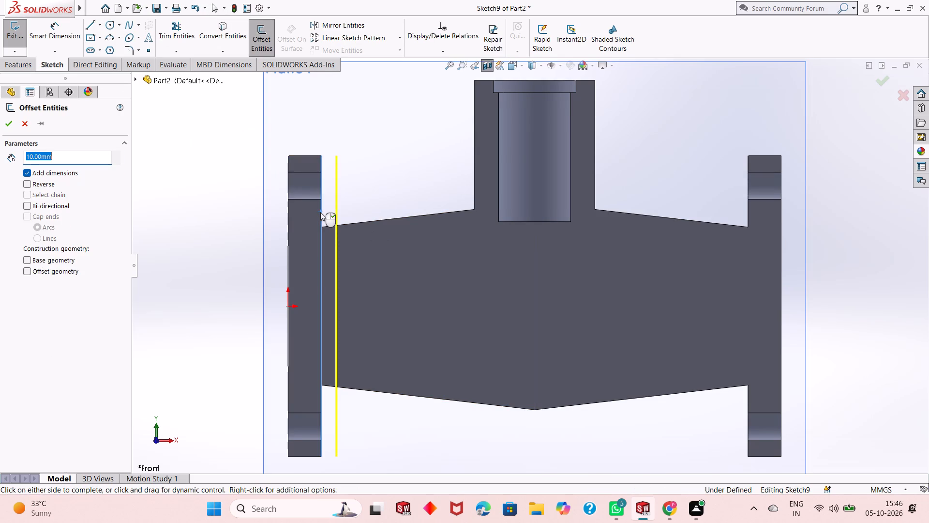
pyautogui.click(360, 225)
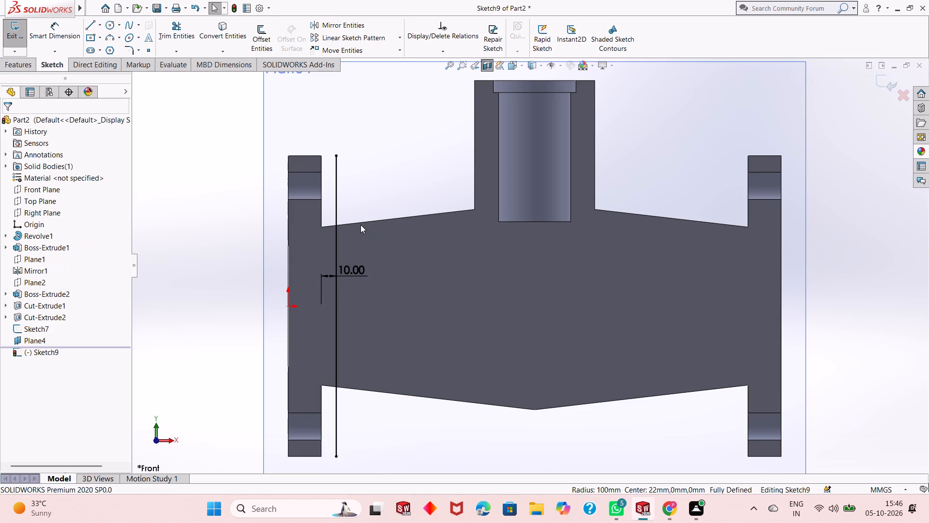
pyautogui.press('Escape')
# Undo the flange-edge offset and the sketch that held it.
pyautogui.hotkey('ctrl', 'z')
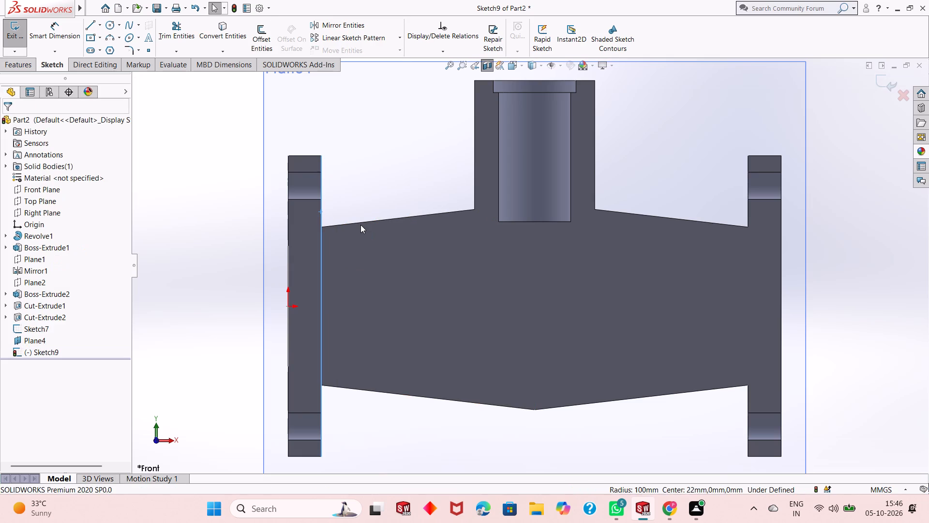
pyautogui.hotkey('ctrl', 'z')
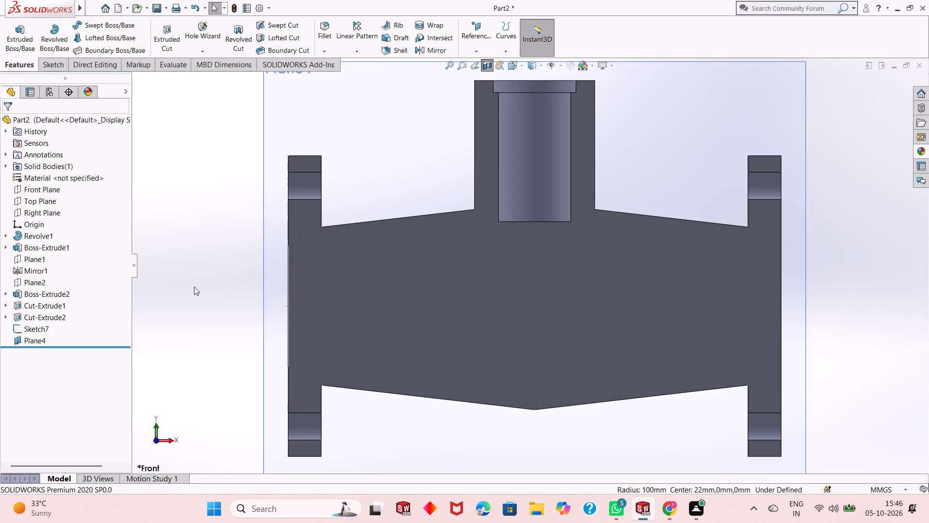
# Open a new sketch on the 0 mm offset plane and draw a 40 mm vertical line up from the origin.
pyautogui.rightClick(337, 95)
pyautogui.click(360, 86)
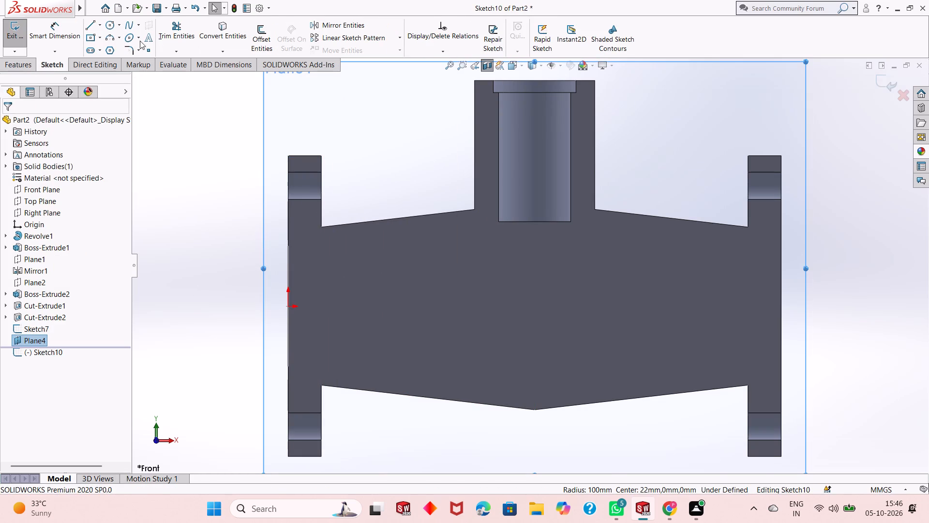
pyautogui.click(87, 25)
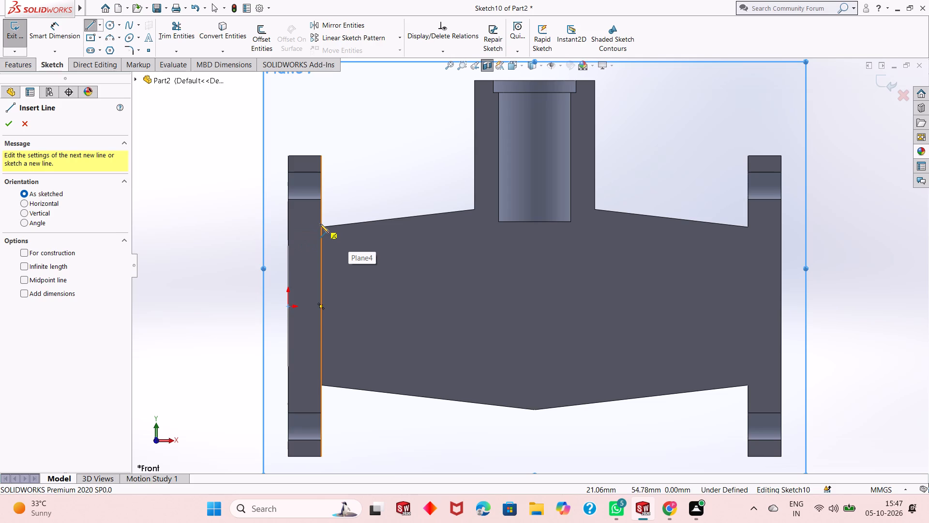
pyautogui.click(288, 306)
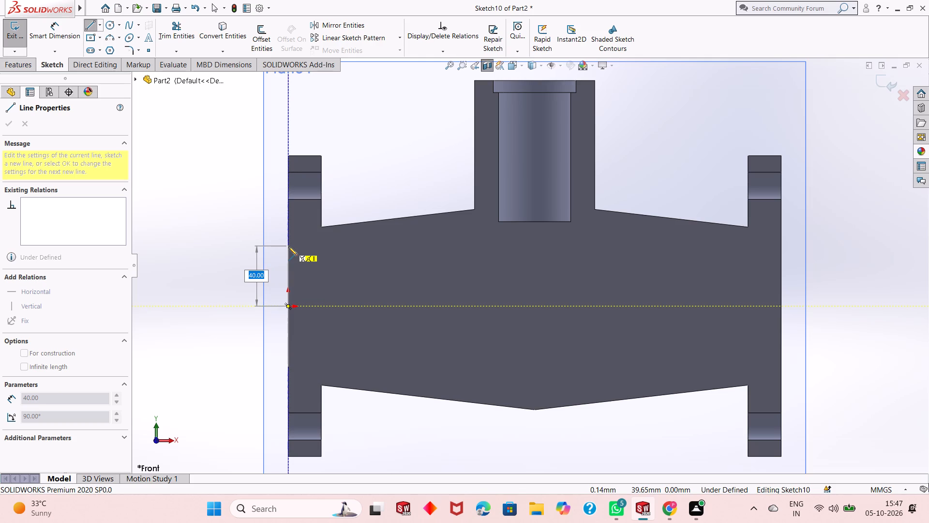
pyautogui.click(288, 246)
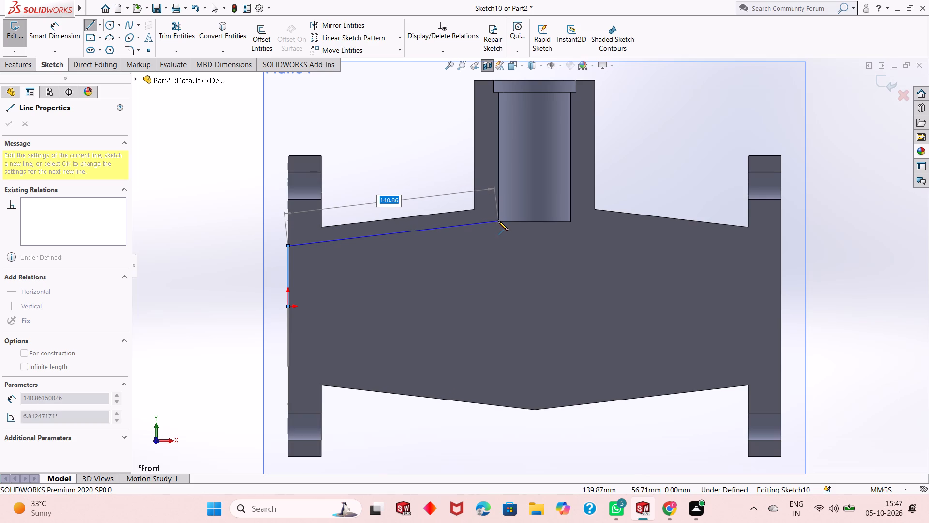
# Continue the profile with a sloped line about 141 mm long to the nearer bottom corner of the branch bore.
pyautogui.scroll(2, 496, 222)
pyautogui.scroll(-6, 521, 227)
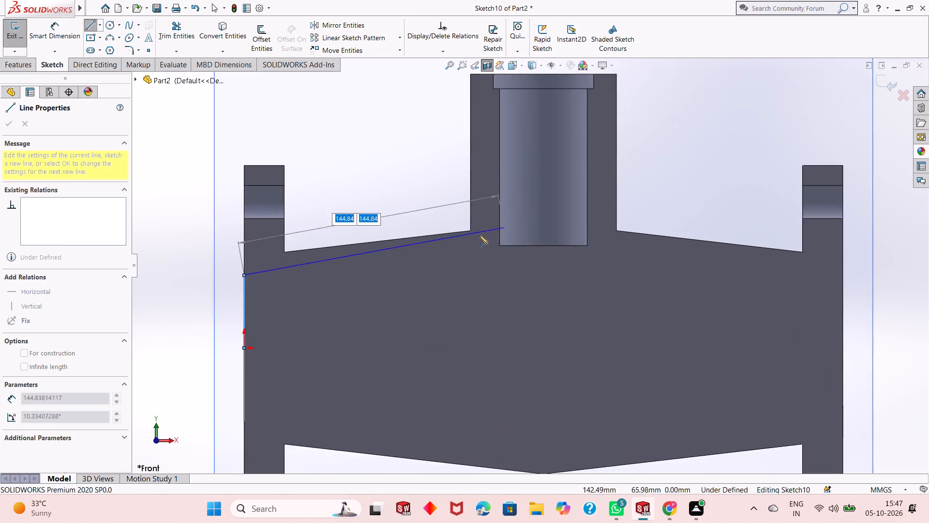
pyautogui.scroll(-5, 479, 235)
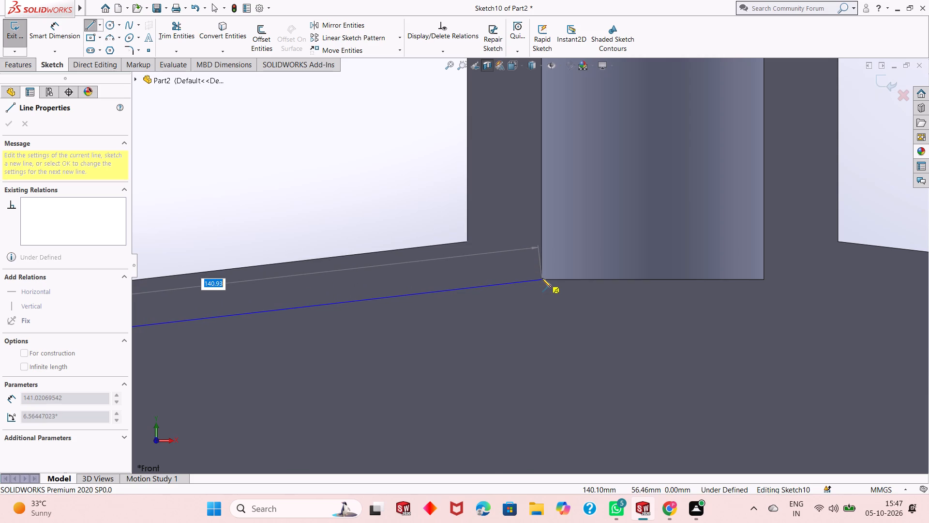
pyautogui.click(542, 278)
# Add a 48 mm horizontal line across the bottom of the branch bore to its far corner and end the line chain.
pyautogui.scroll(2, 625, 294)
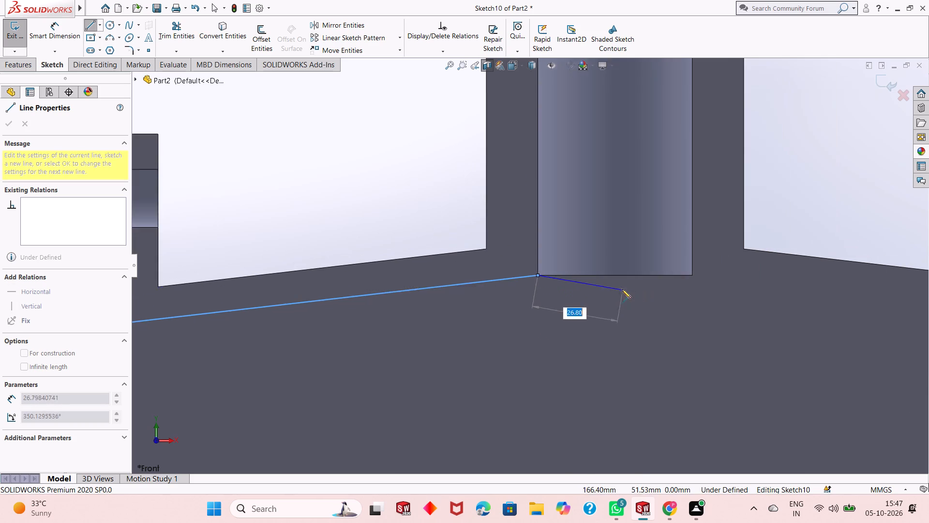
pyautogui.scroll(4, 622, 289)
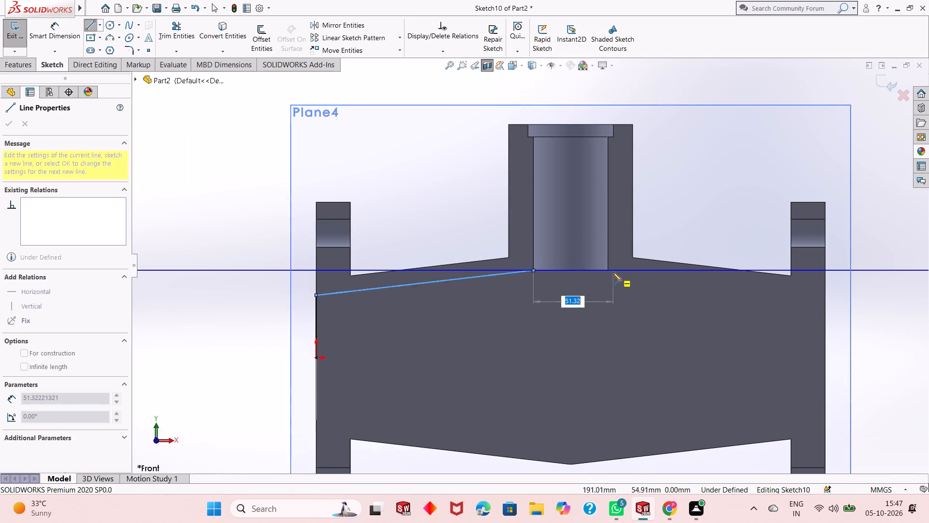
pyautogui.scroll(2, 604, 271)
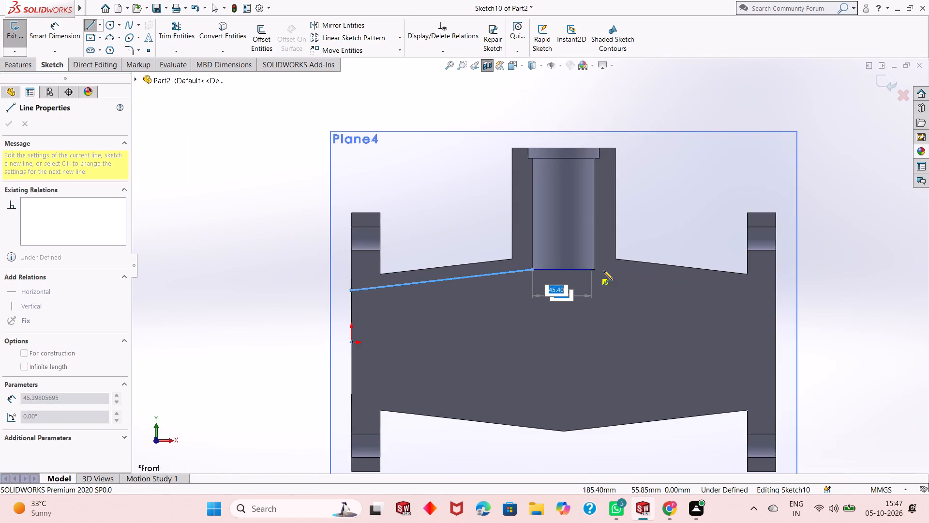
pyautogui.scroll(-12, 575, 268)
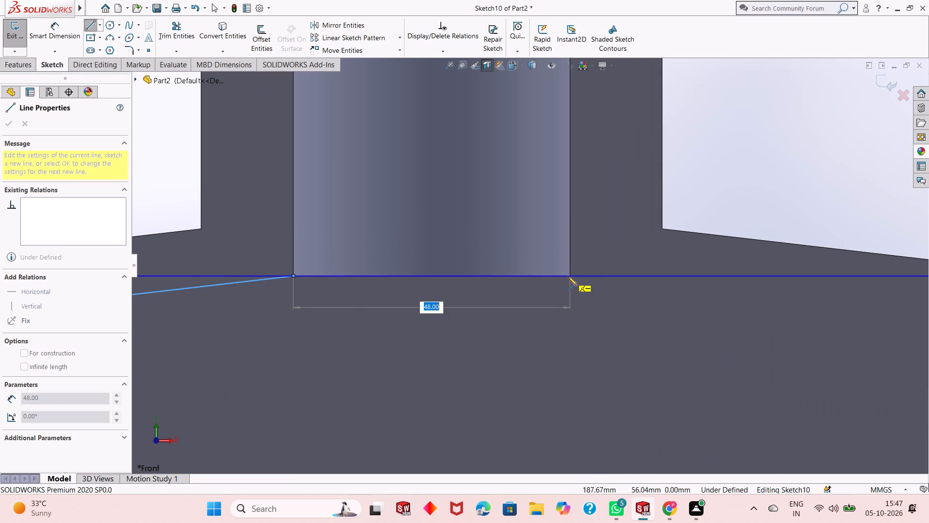
pyautogui.click(568, 277)
pyautogui.scroll(7, 568, 277)
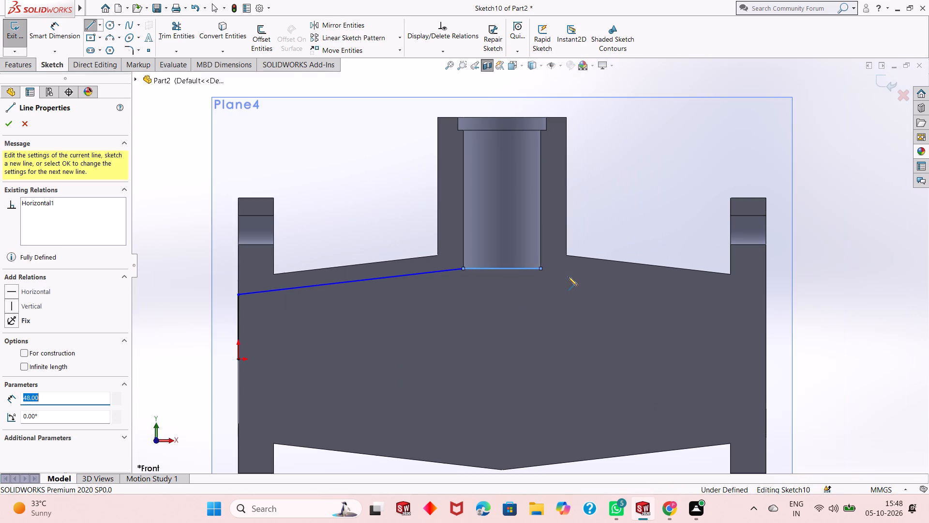
pyautogui.scroll(1, 688, 310)
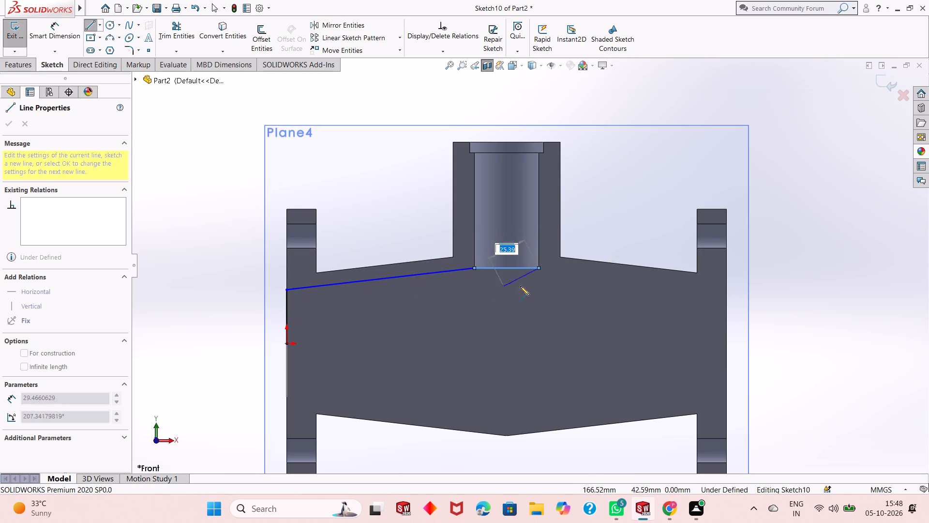
pyautogui.press('Escape')
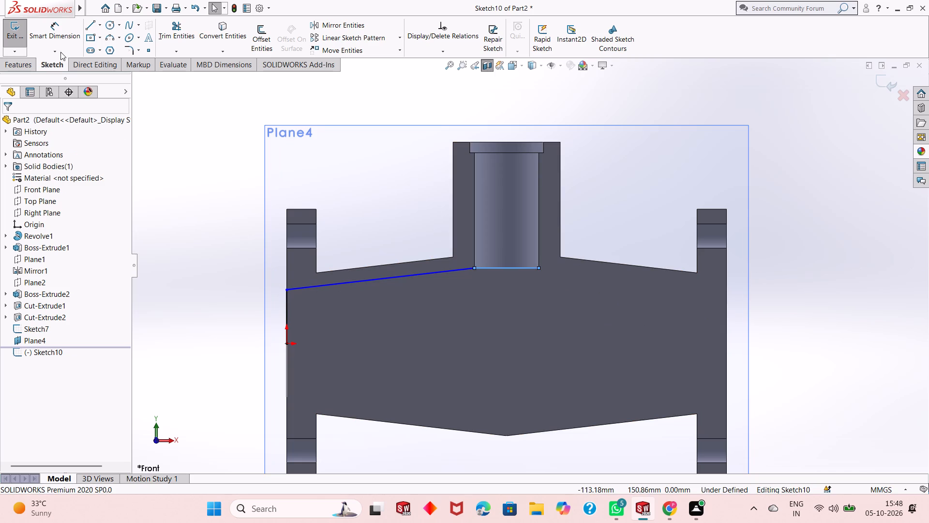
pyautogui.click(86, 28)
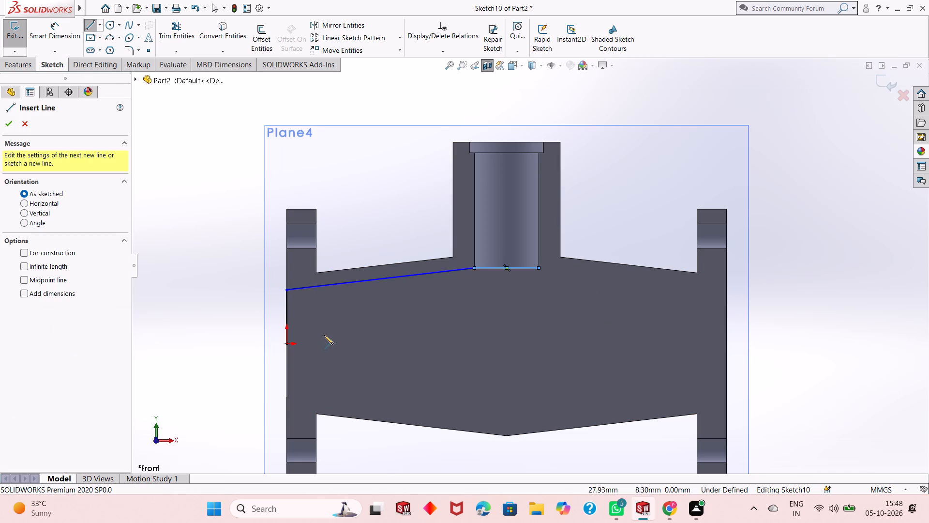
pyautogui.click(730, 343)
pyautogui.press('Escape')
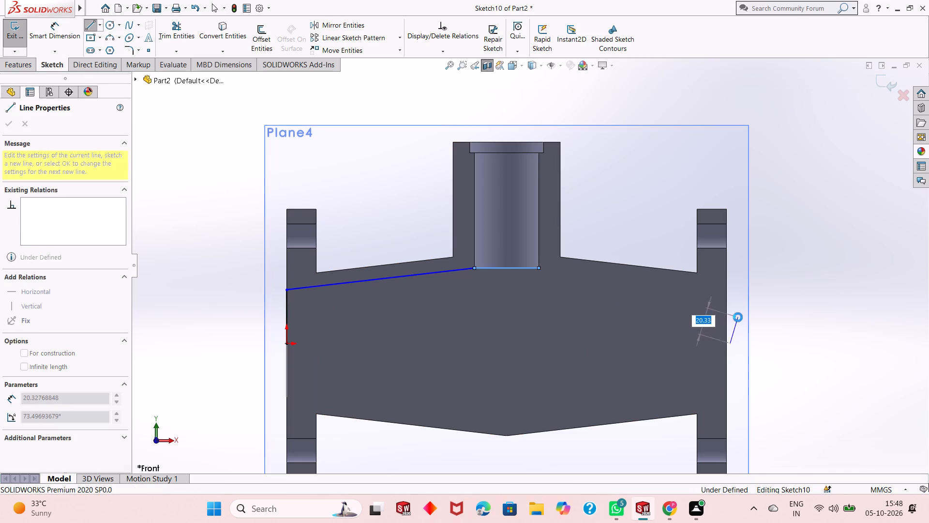
# Draw a 40 mm vertical line up the far flange face and a sloped line about 141 mm long to the branch bore's far corner.
pyautogui.click(90, 23)
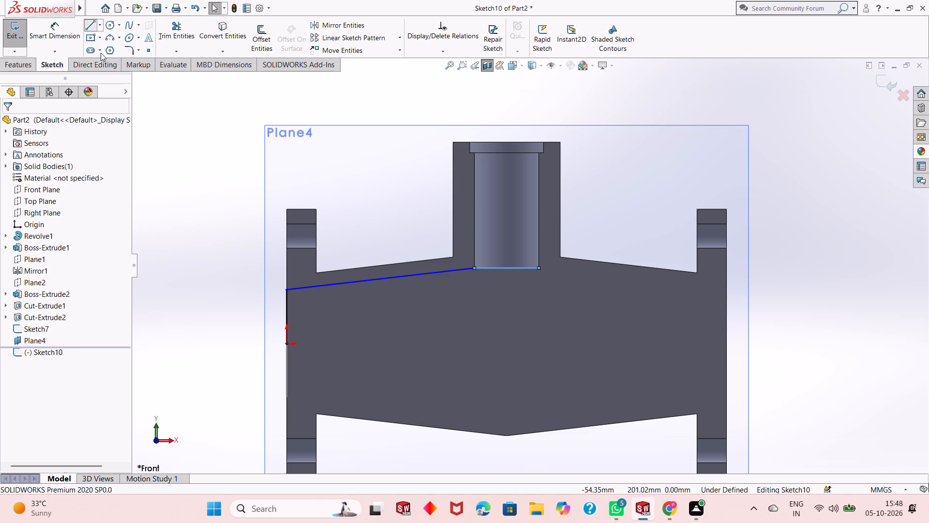
pyautogui.click(726, 344)
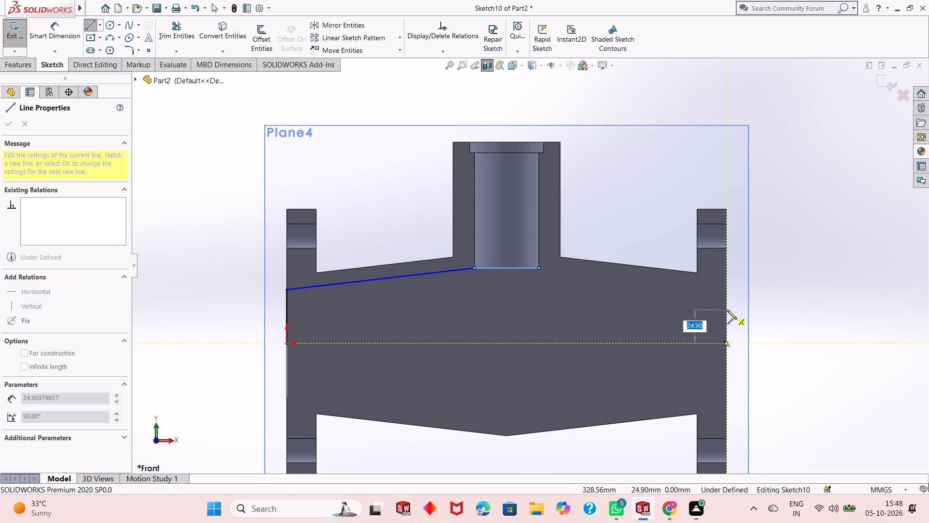
pyautogui.write('40')
pyautogui.press('Return')
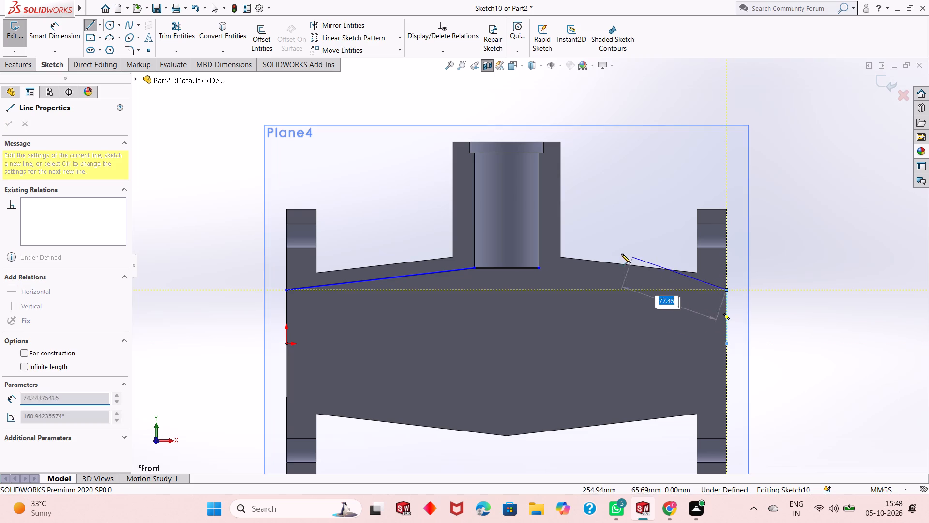
pyautogui.click(540, 270)
pyautogui.press('Escape')
pyautogui.press('Escape')
pyautogui.press('Escape')
pyautogui.press('Escape')
pyautogui.press('Escape')
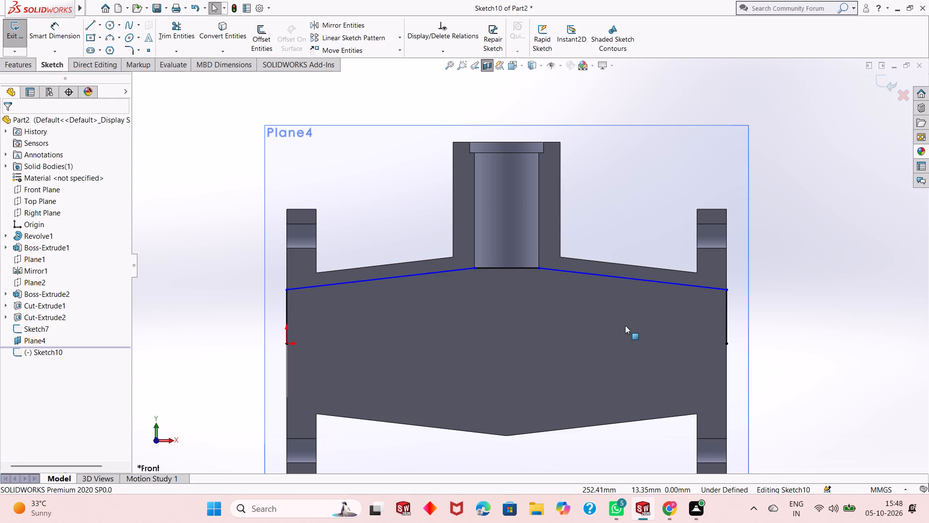
# Draw a horizontal centerline 328 mm long from the origin to the lower end of the far vertical line.
pyautogui.scroll(2, 660, 323)
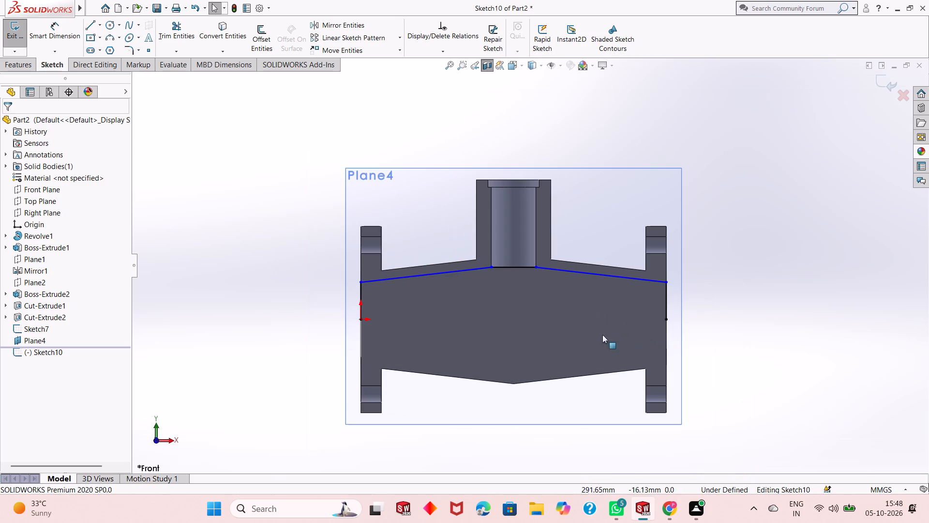
pyautogui.scroll(-1, 536, 281)
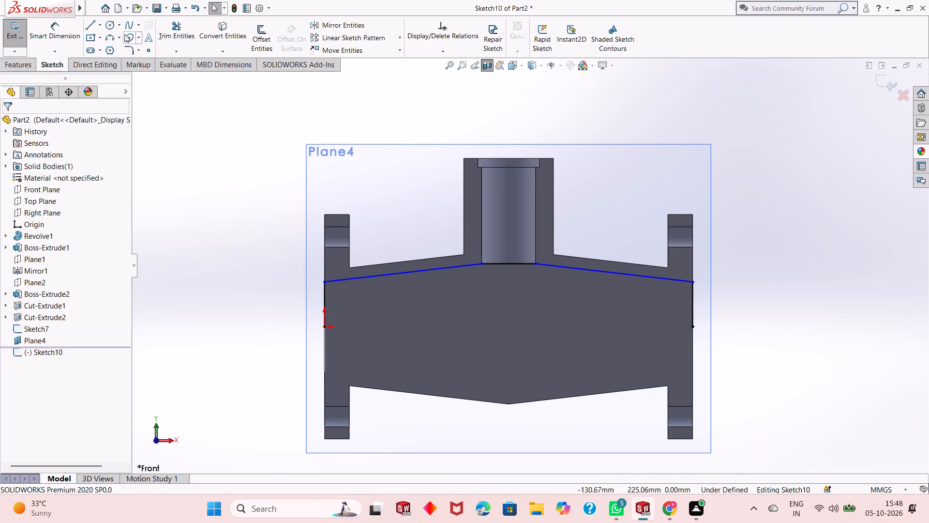
pyautogui.click(99, 25)
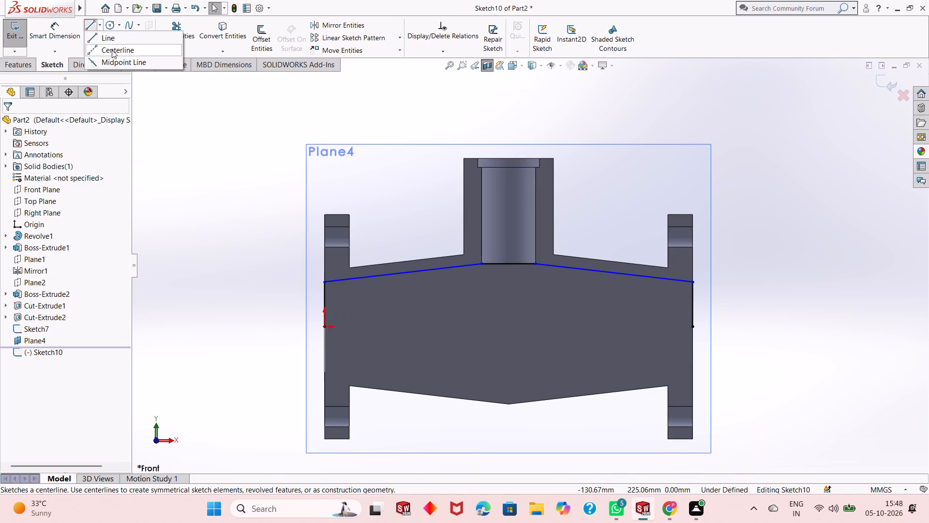
pyautogui.click(112, 50)
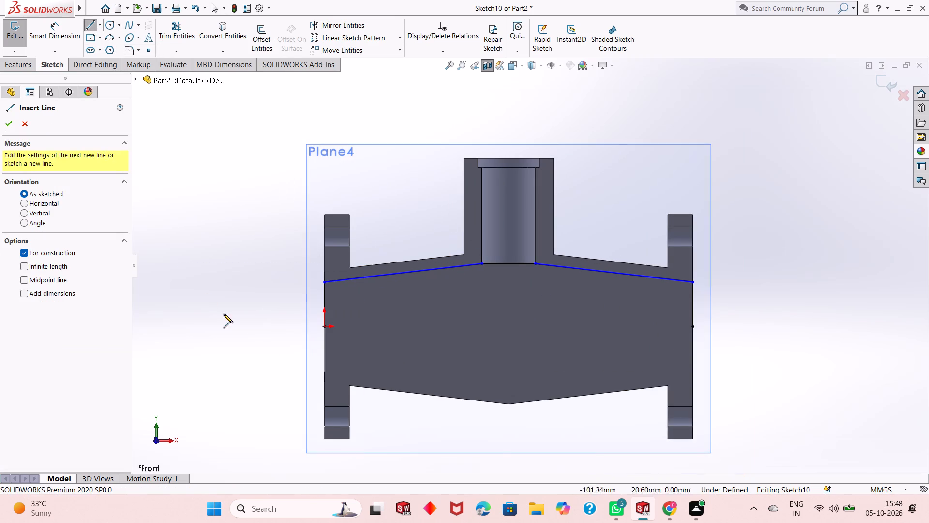
pyautogui.click(324, 328)
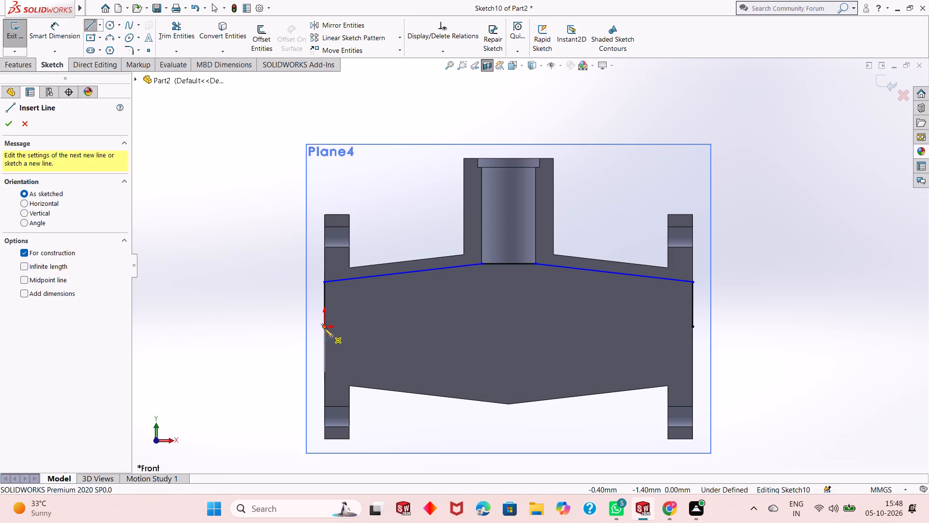
pyautogui.click(693, 327)
pyautogui.rightClick(732, 287)
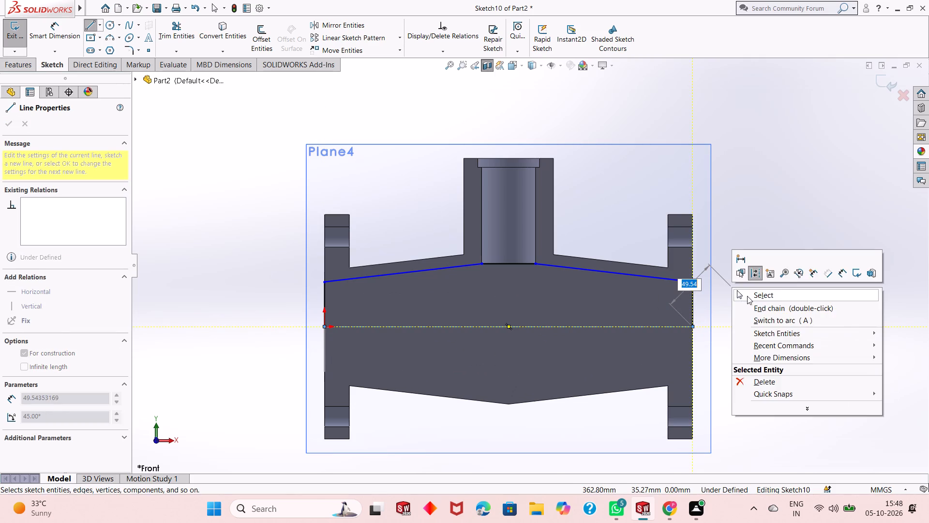
pyautogui.click(749, 298)
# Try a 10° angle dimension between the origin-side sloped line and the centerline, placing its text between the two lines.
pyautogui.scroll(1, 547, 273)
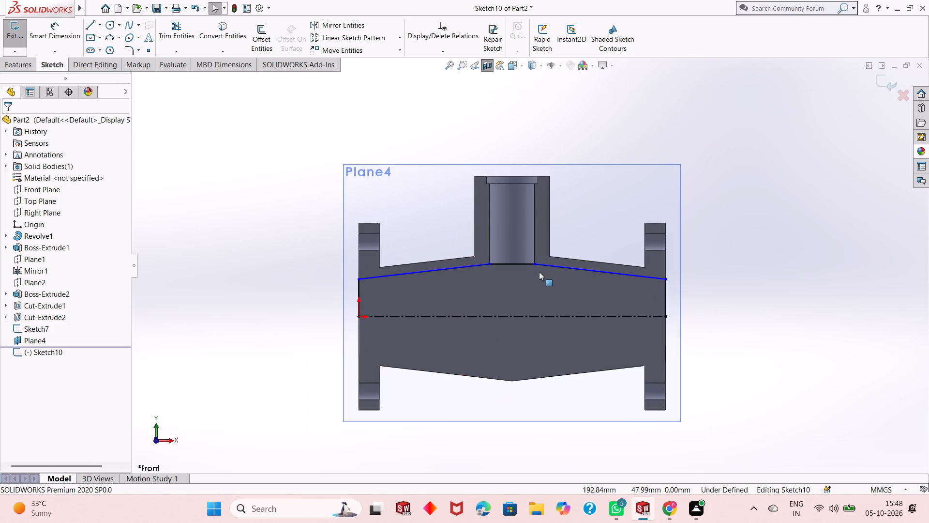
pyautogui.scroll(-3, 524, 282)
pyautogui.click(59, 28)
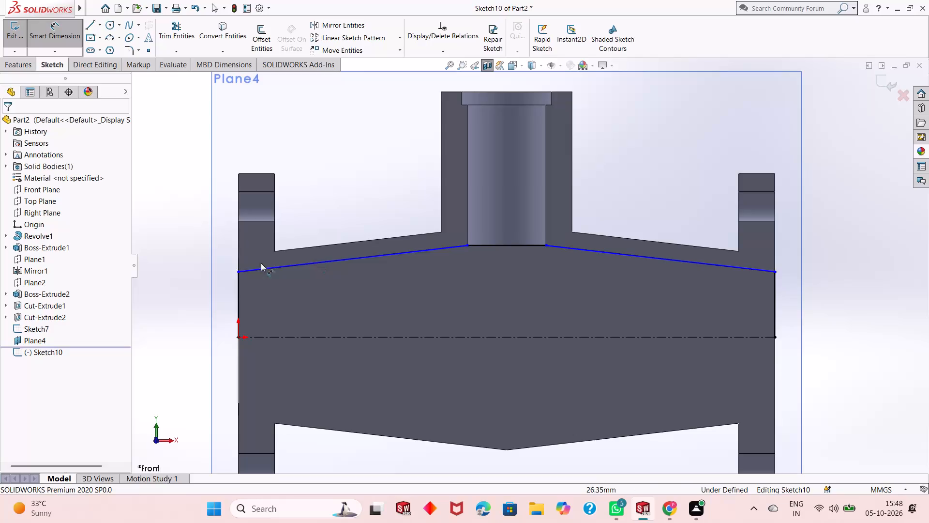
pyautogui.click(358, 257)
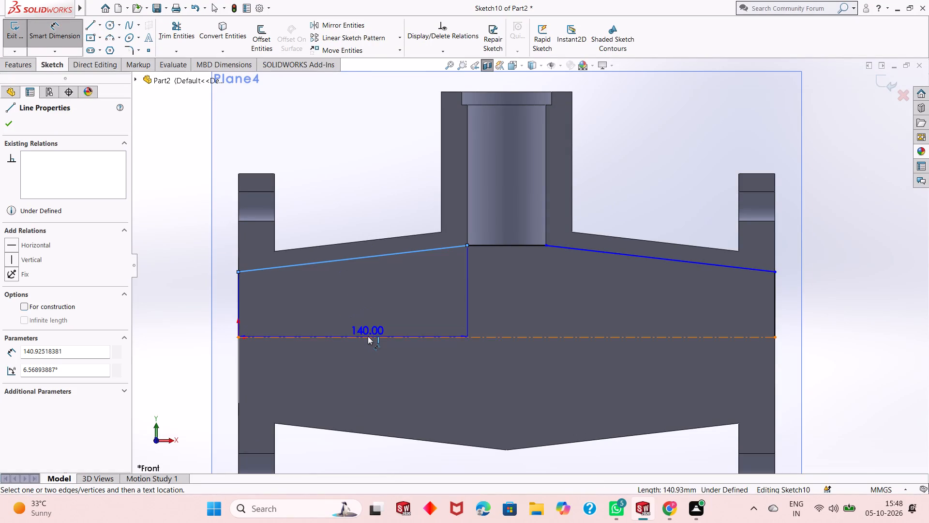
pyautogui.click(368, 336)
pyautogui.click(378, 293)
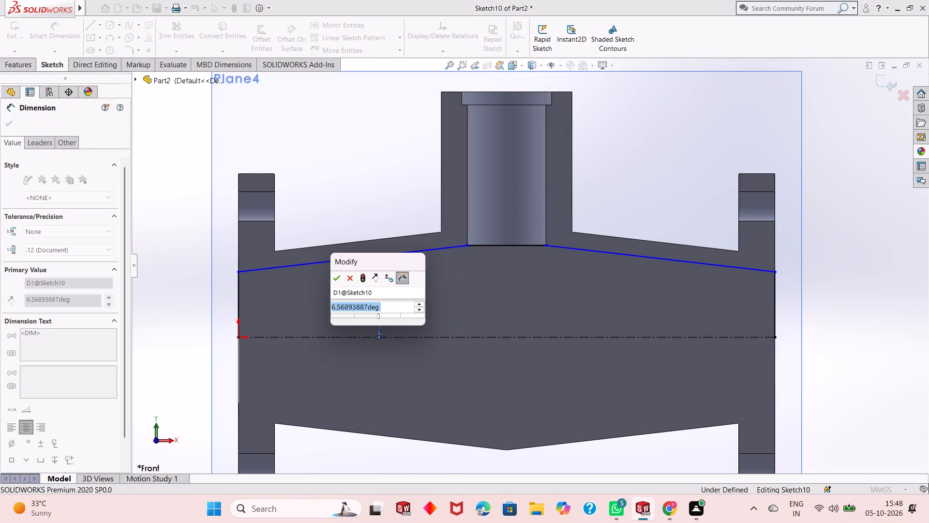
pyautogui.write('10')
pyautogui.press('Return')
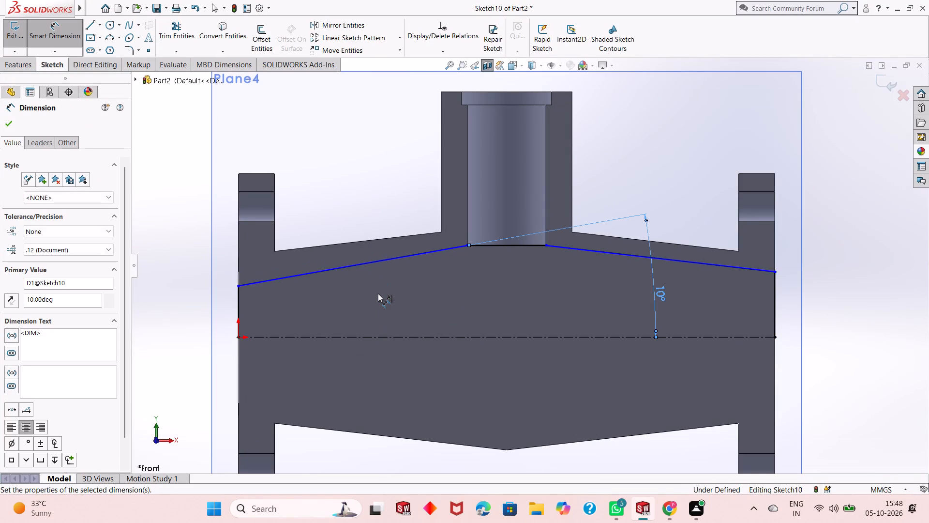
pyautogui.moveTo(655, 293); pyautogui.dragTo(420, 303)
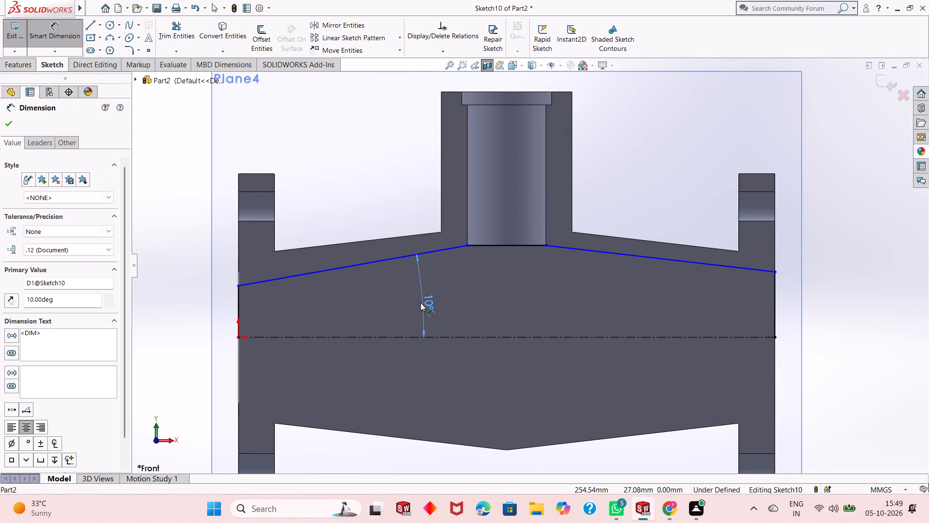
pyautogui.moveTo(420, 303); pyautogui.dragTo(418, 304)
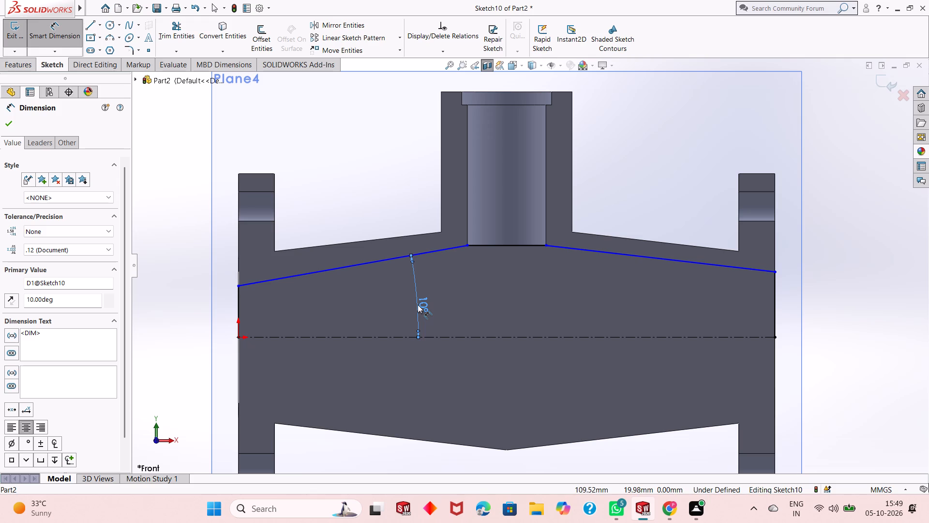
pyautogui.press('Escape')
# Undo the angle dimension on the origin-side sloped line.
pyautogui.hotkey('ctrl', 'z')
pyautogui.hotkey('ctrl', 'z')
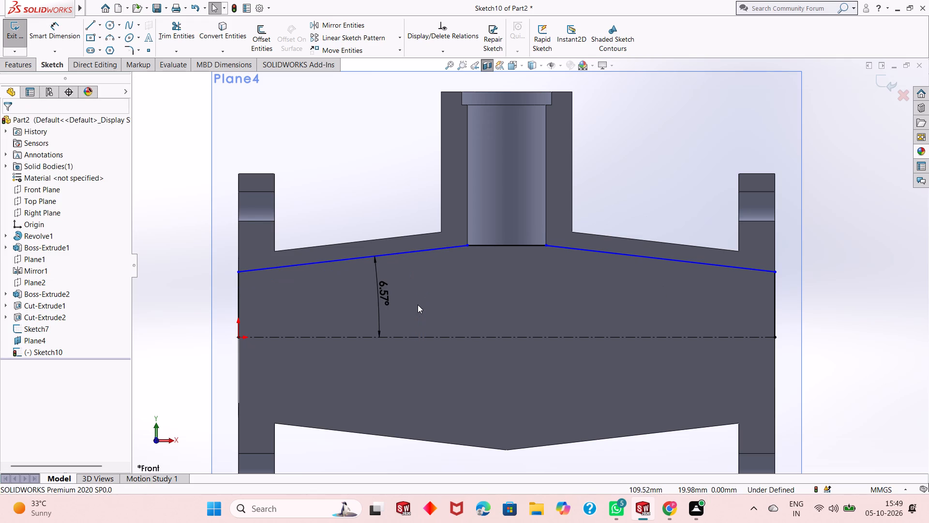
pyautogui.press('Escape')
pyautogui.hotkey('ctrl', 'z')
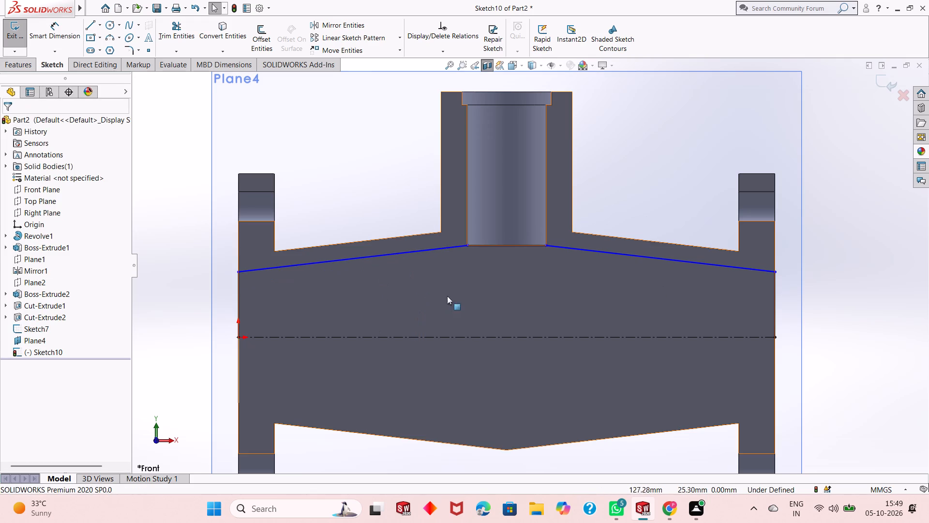
# Dimension the length of the profile's vertical line at the origin.
pyautogui.scroll(1, 403, 340)
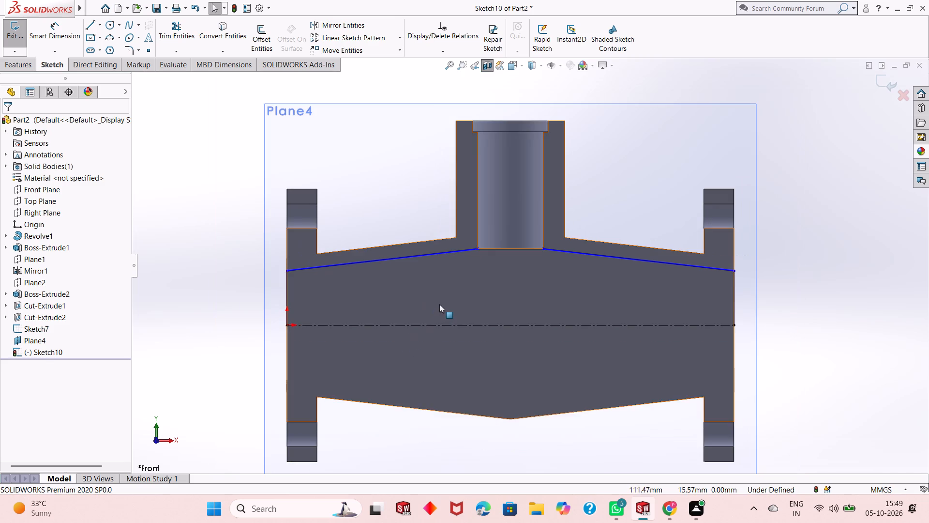
pyautogui.scroll(-1, 439, 304)
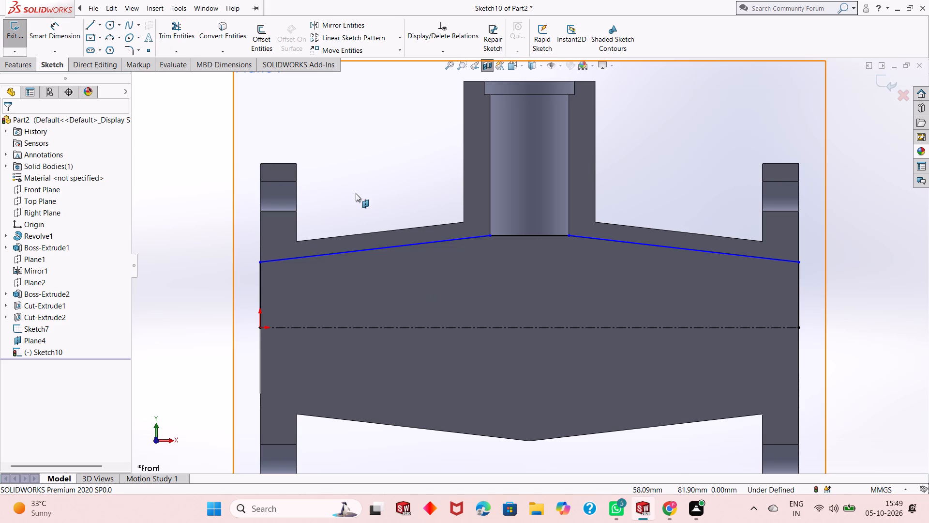
pyautogui.scroll(1, 420, 268)
pyautogui.scroll(1, 533, 253)
pyautogui.scroll(-1, 533, 253)
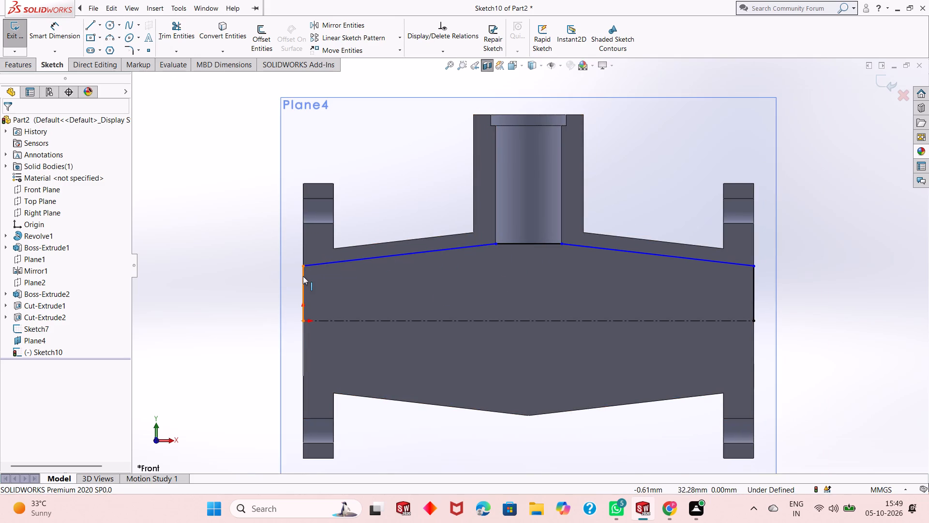
pyautogui.click(66, 34)
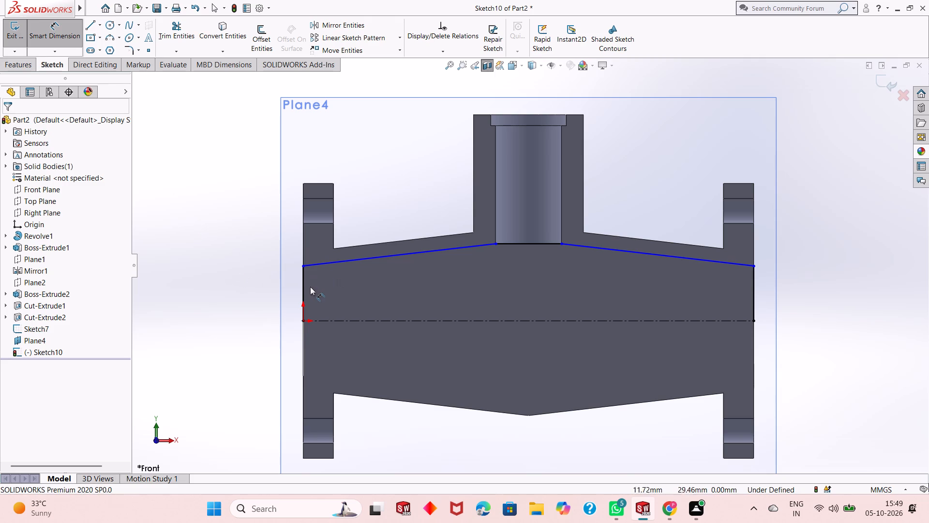
pyautogui.click(302, 280)
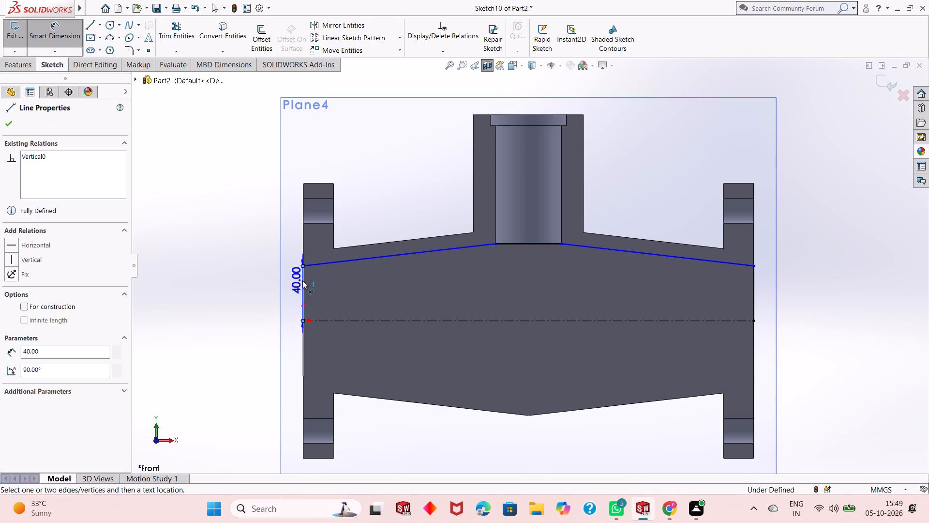
pyautogui.click(260, 295)
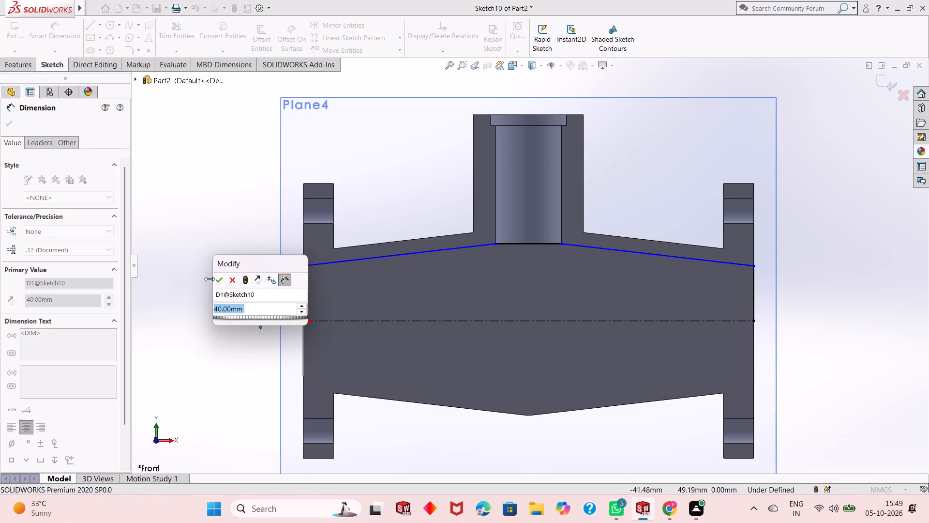
pyautogui.click(216, 281)
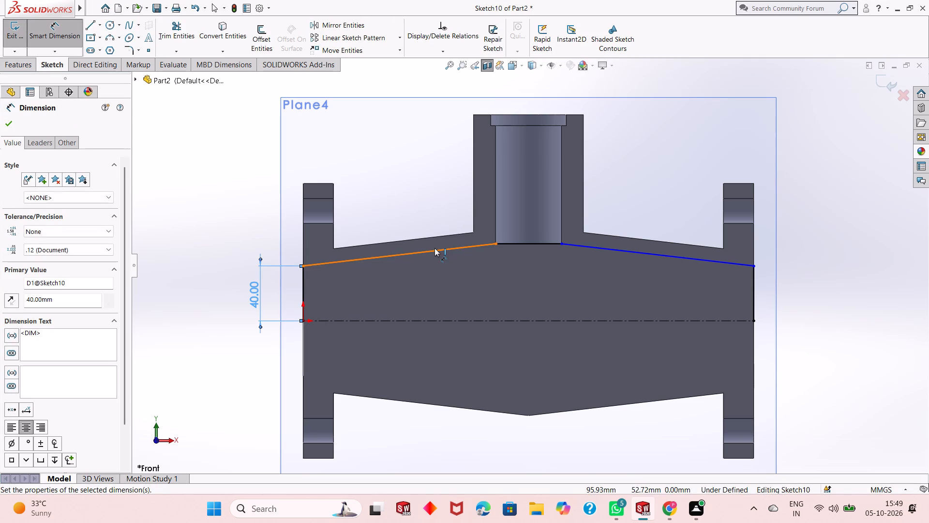
# Dimension the horizontal spans of both sloped profile lines and leave the dimension command.
pyautogui.click(435, 248)
pyautogui.click(435, 209)
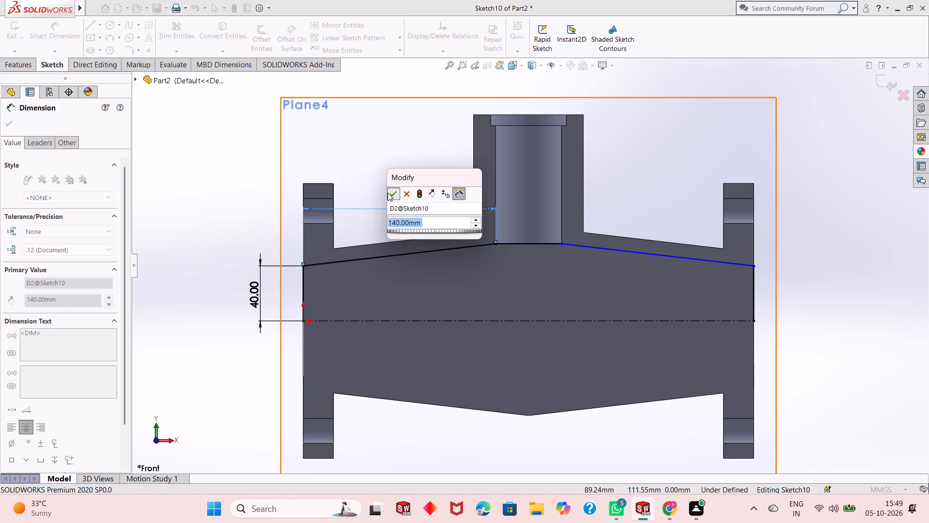
pyautogui.click(388, 193)
pyautogui.click(655, 252)
pyautogui.click(643, 200)
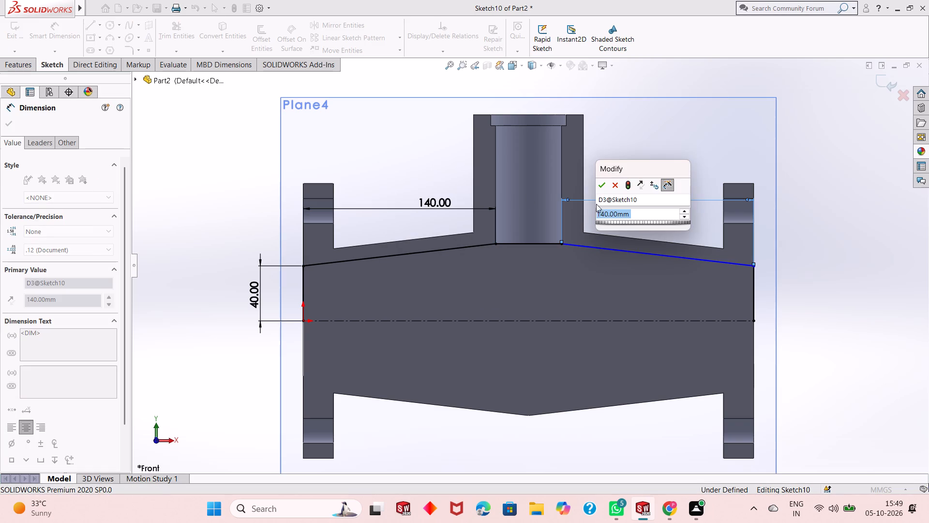
pyautogui.click(598, 185)
pyautogui.rightClick(200, 181)
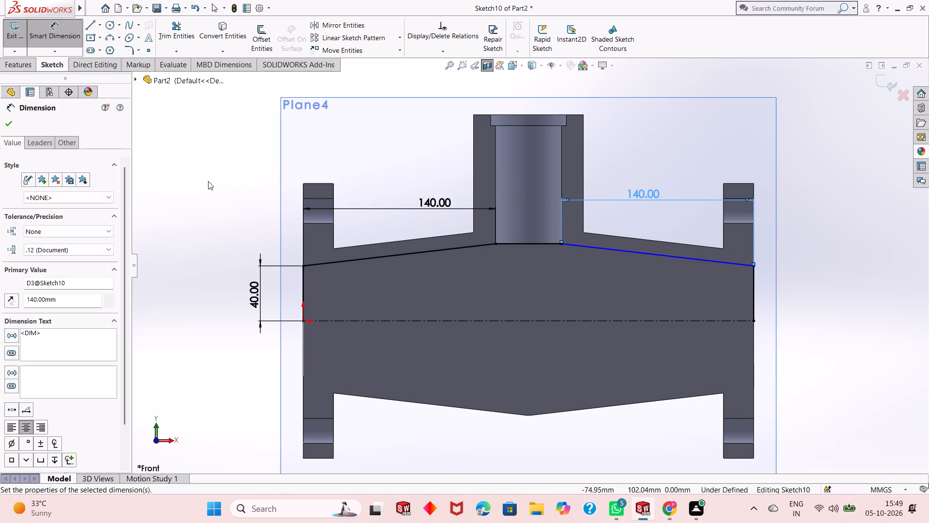
pyautogui.click(228, 214)
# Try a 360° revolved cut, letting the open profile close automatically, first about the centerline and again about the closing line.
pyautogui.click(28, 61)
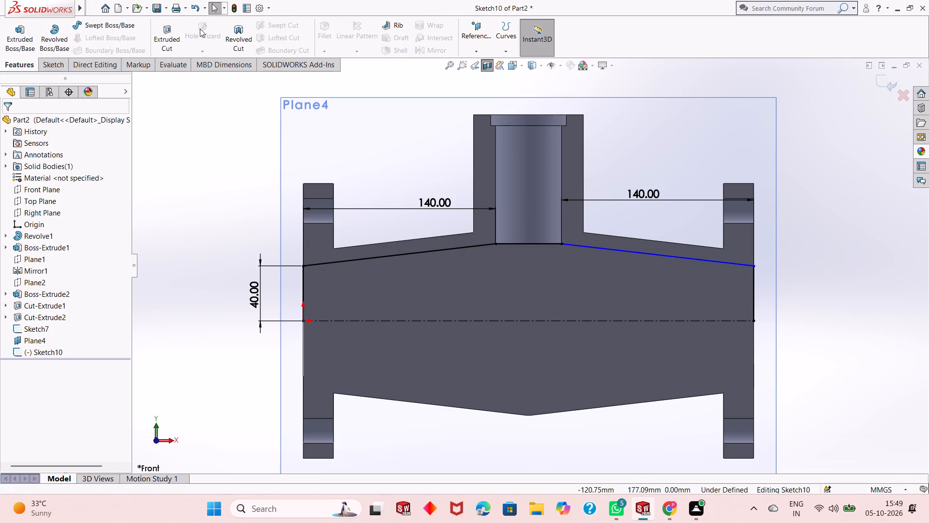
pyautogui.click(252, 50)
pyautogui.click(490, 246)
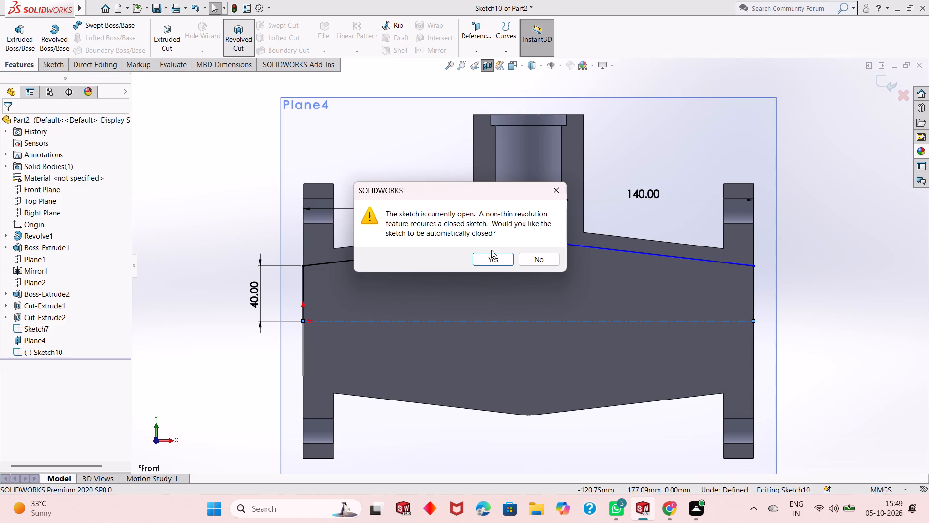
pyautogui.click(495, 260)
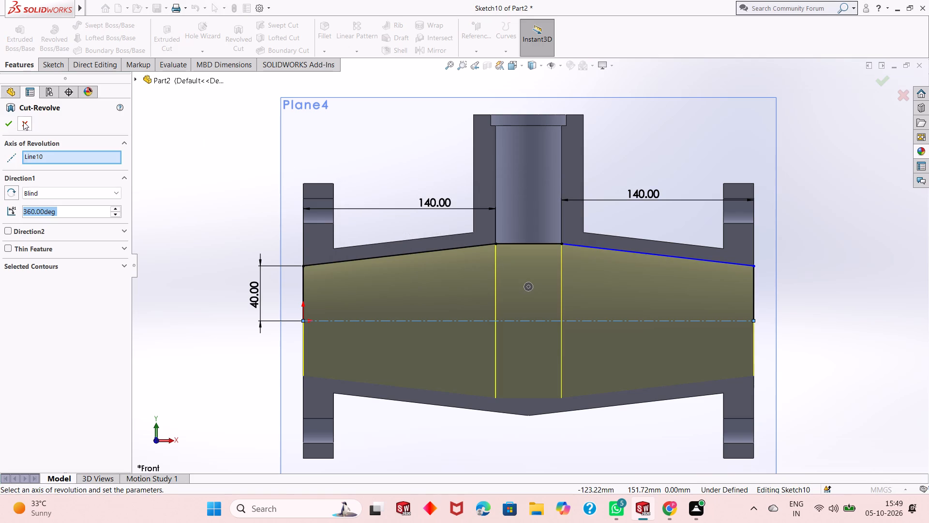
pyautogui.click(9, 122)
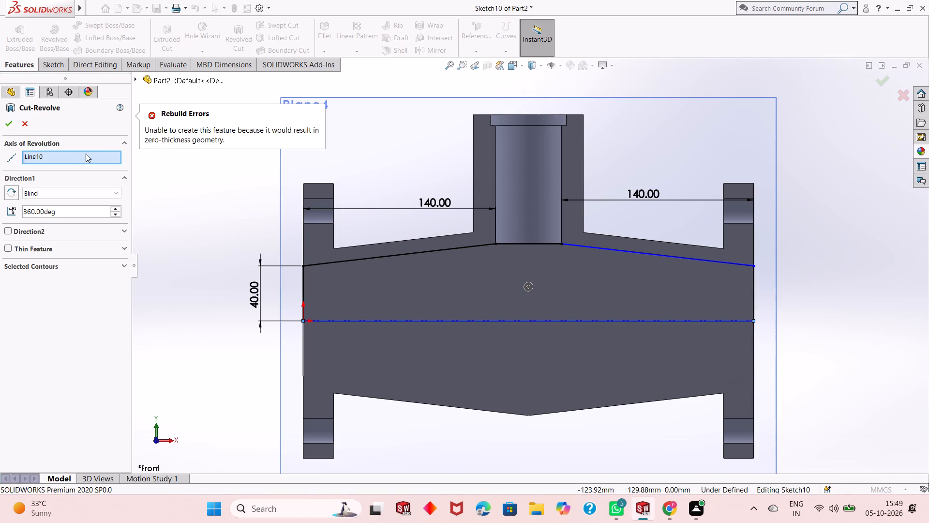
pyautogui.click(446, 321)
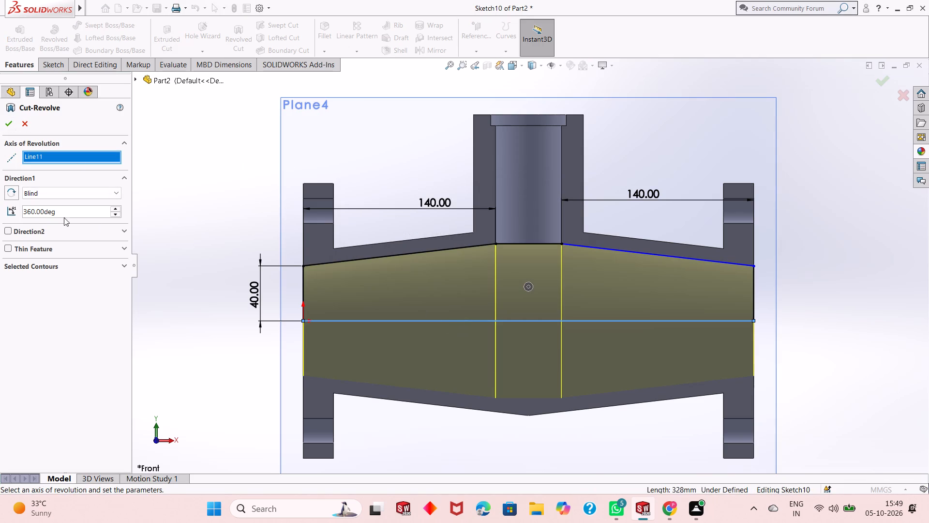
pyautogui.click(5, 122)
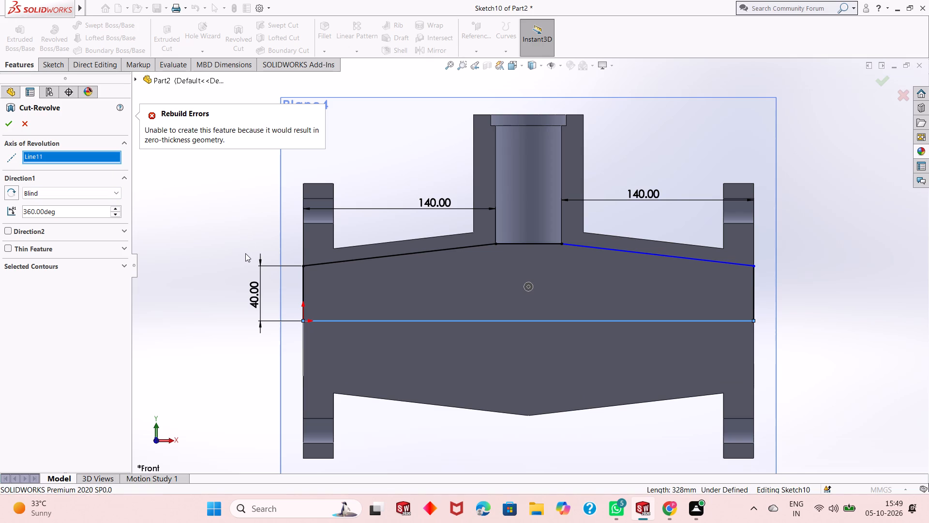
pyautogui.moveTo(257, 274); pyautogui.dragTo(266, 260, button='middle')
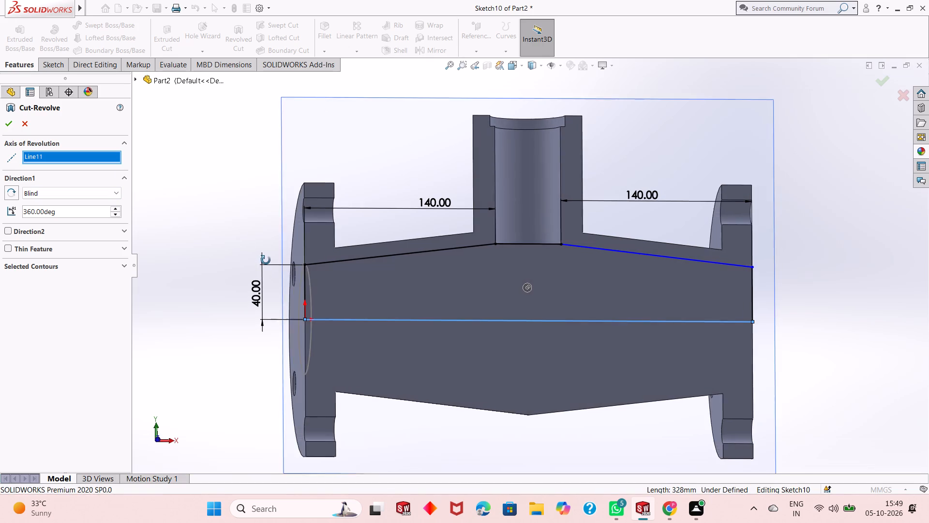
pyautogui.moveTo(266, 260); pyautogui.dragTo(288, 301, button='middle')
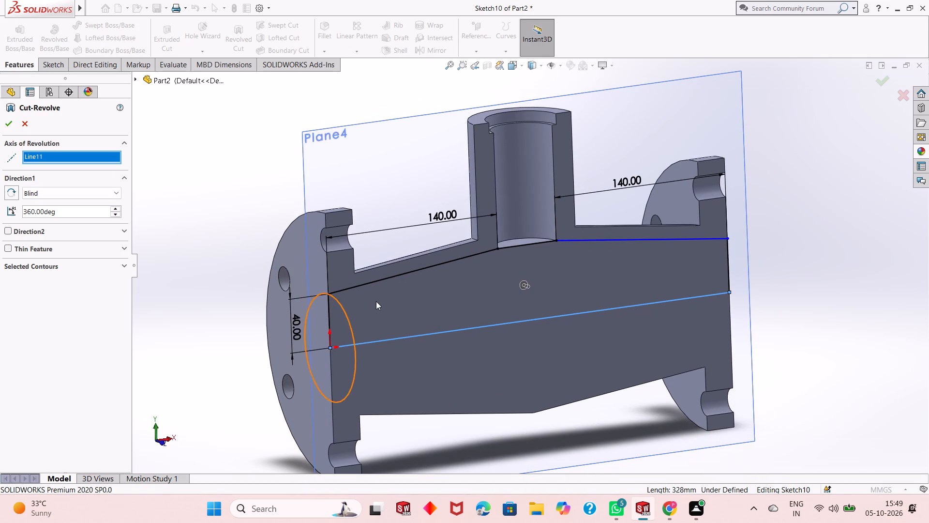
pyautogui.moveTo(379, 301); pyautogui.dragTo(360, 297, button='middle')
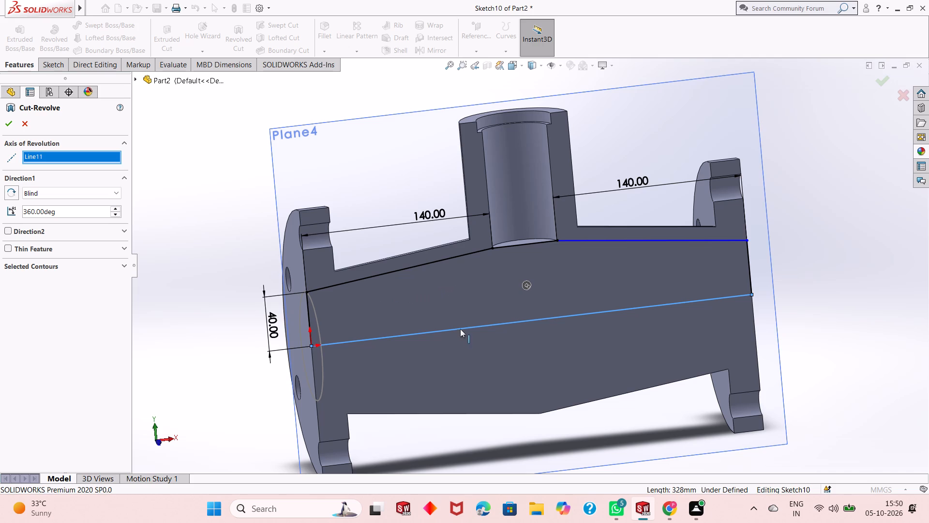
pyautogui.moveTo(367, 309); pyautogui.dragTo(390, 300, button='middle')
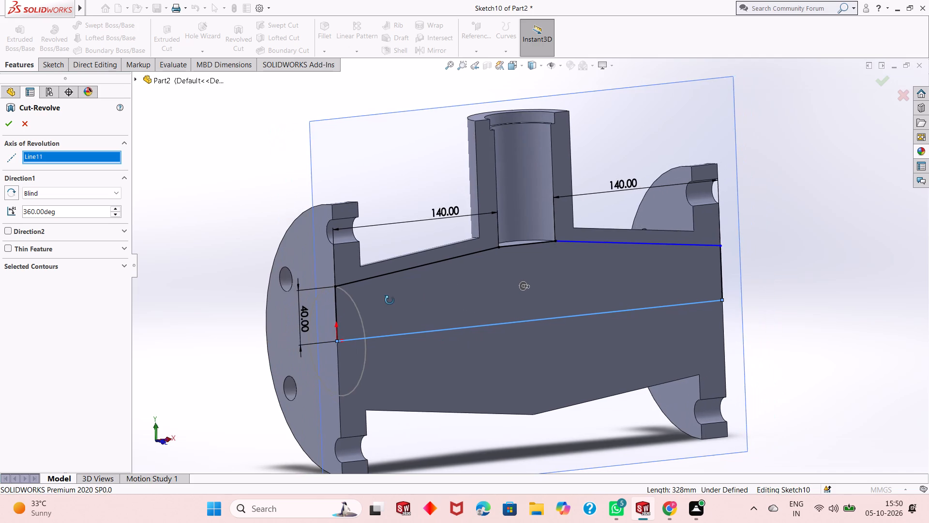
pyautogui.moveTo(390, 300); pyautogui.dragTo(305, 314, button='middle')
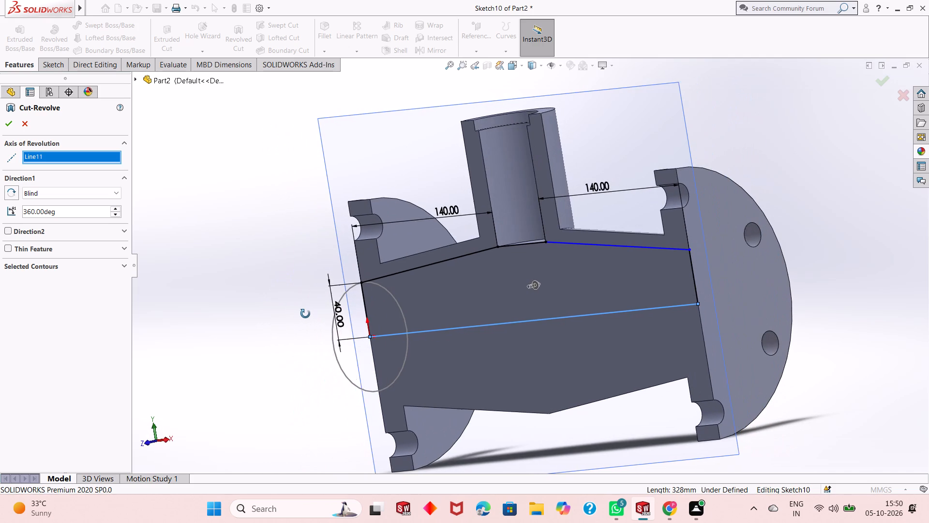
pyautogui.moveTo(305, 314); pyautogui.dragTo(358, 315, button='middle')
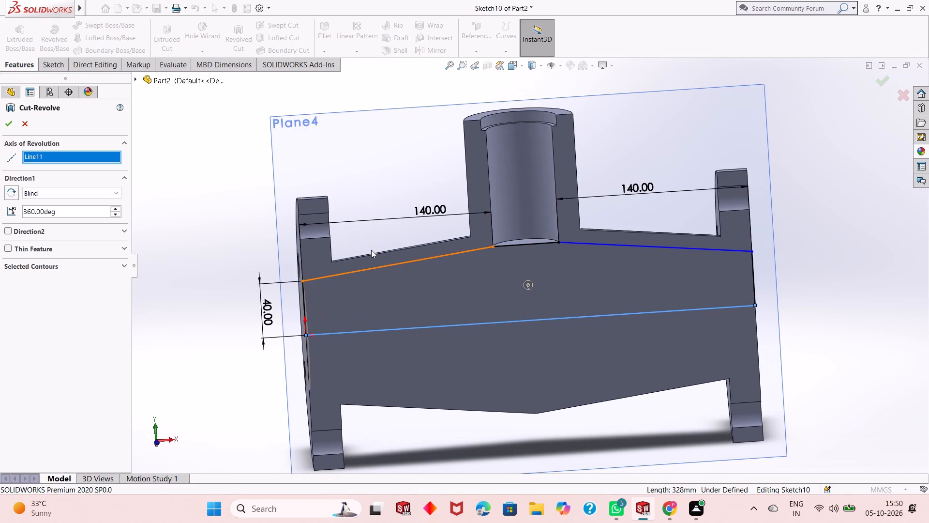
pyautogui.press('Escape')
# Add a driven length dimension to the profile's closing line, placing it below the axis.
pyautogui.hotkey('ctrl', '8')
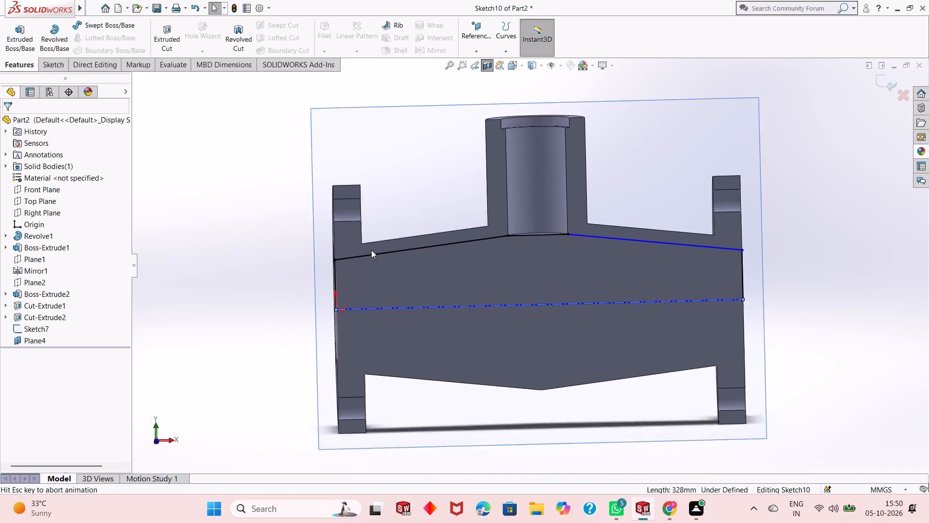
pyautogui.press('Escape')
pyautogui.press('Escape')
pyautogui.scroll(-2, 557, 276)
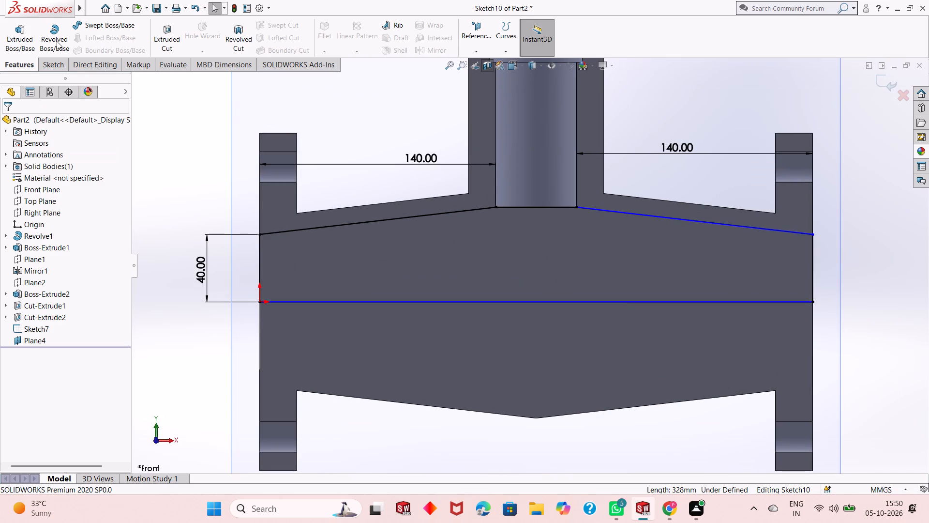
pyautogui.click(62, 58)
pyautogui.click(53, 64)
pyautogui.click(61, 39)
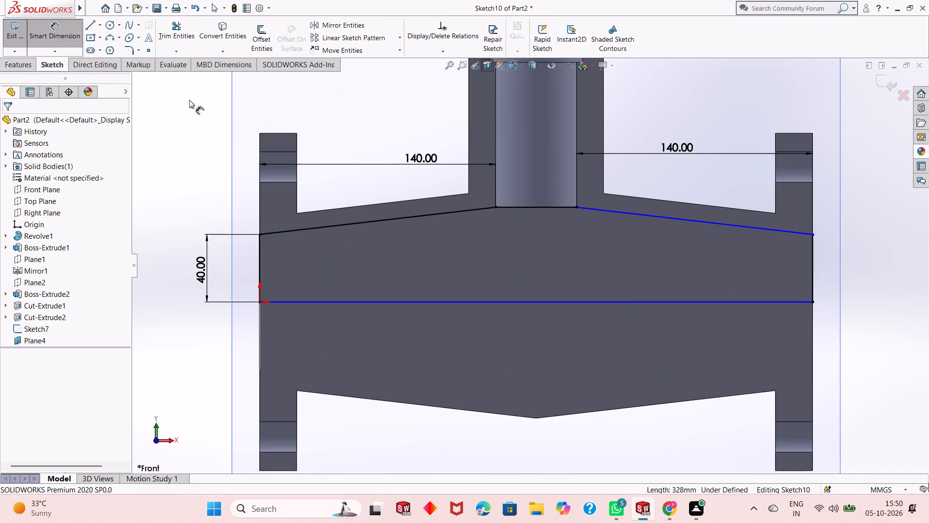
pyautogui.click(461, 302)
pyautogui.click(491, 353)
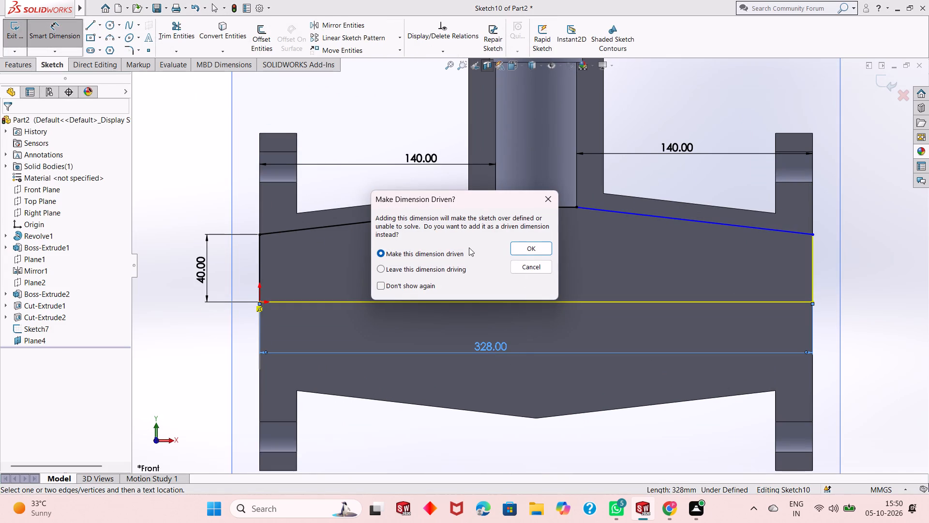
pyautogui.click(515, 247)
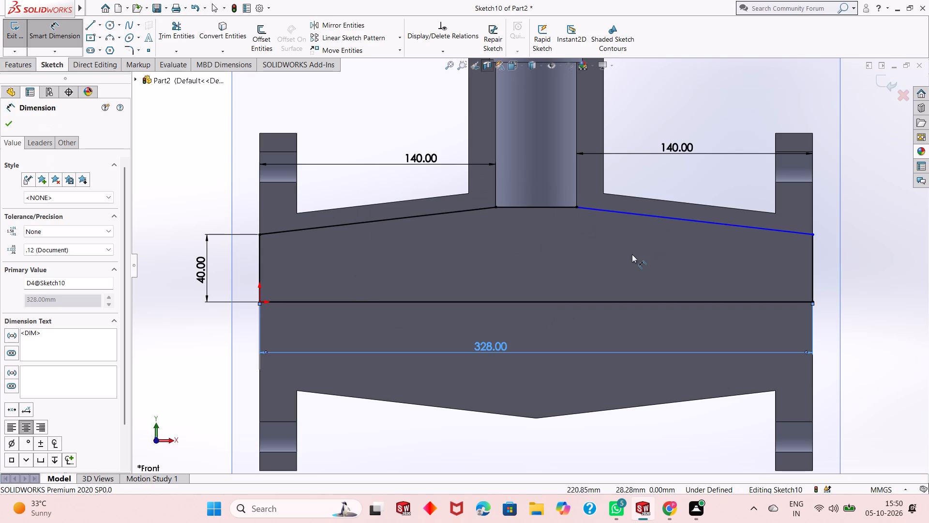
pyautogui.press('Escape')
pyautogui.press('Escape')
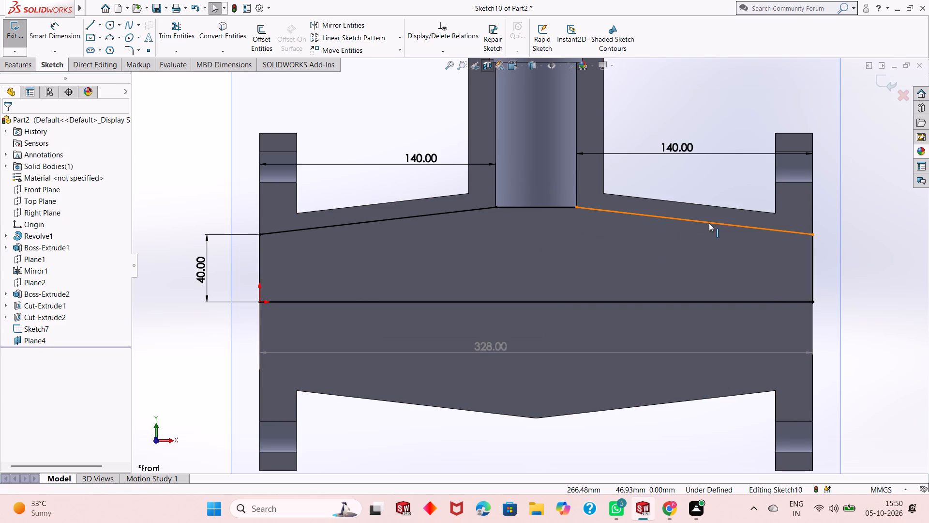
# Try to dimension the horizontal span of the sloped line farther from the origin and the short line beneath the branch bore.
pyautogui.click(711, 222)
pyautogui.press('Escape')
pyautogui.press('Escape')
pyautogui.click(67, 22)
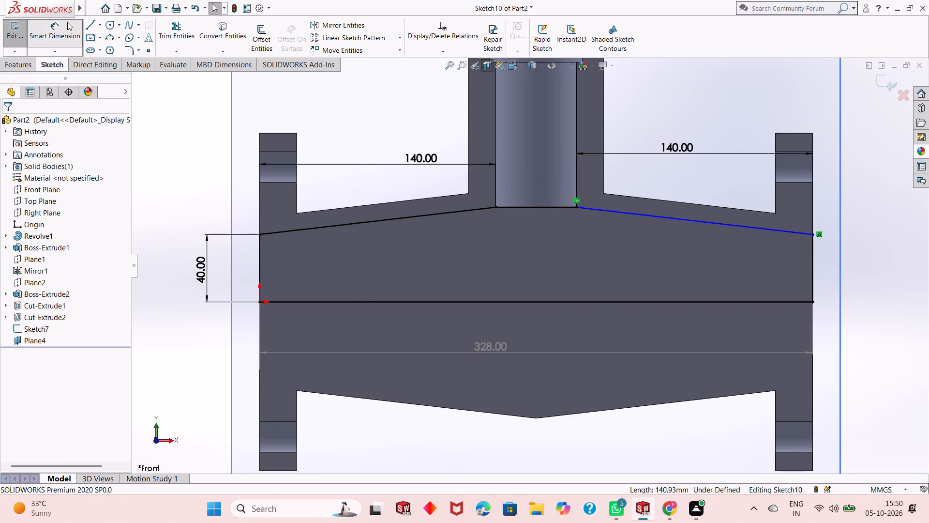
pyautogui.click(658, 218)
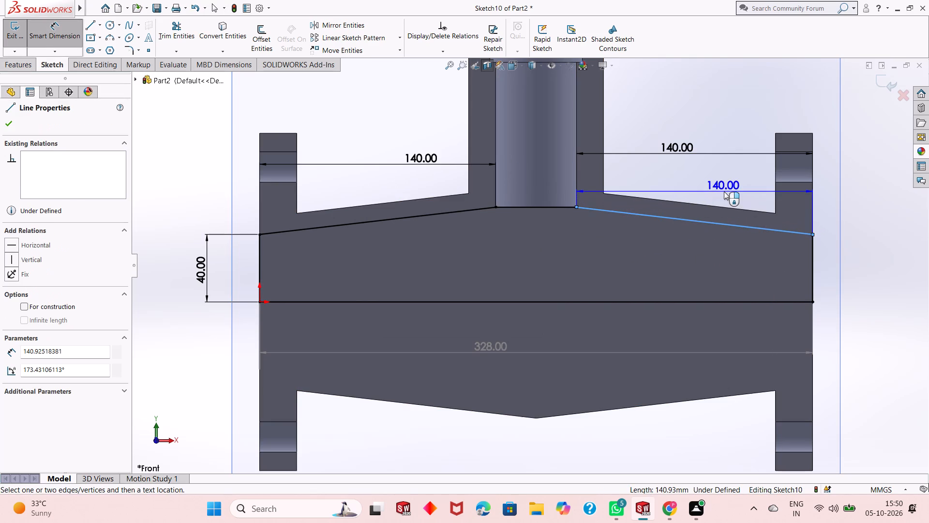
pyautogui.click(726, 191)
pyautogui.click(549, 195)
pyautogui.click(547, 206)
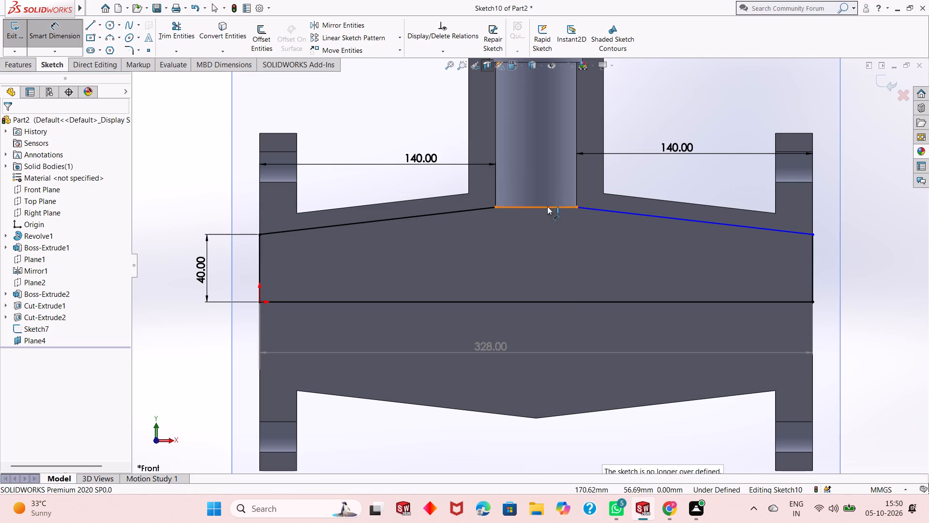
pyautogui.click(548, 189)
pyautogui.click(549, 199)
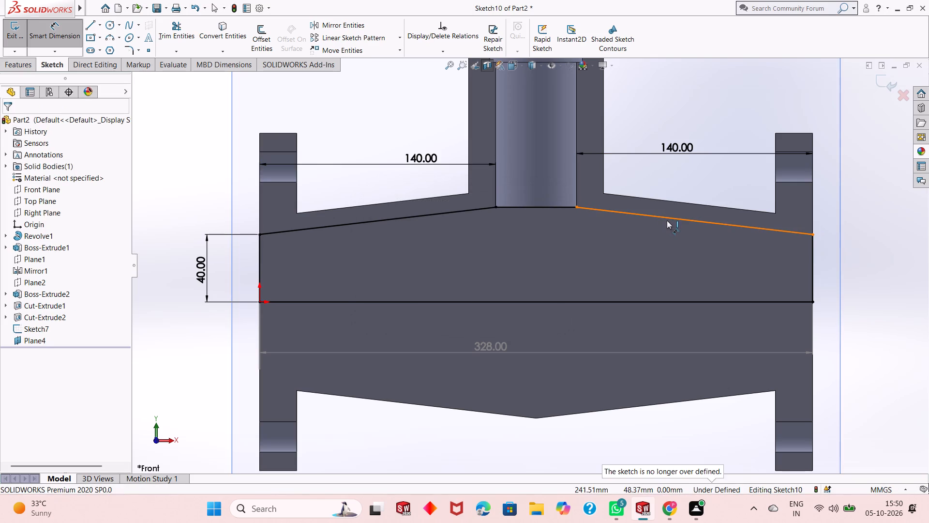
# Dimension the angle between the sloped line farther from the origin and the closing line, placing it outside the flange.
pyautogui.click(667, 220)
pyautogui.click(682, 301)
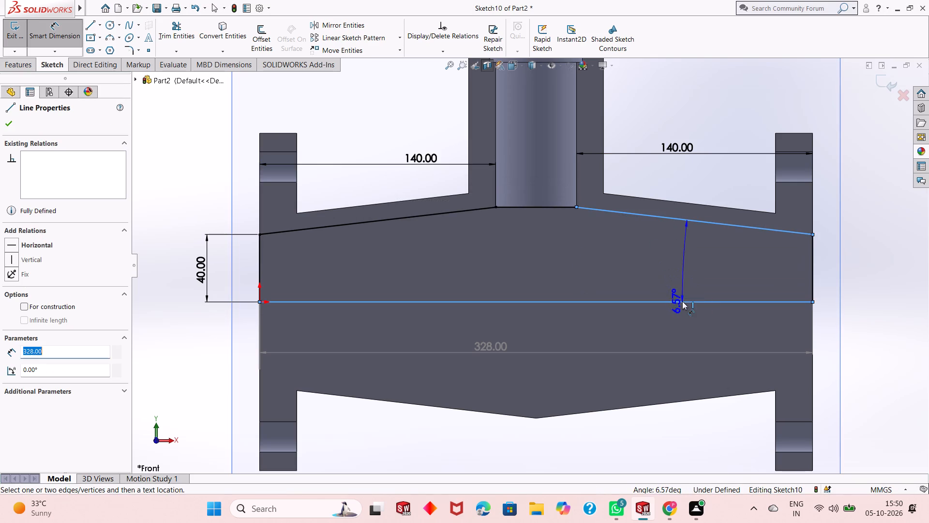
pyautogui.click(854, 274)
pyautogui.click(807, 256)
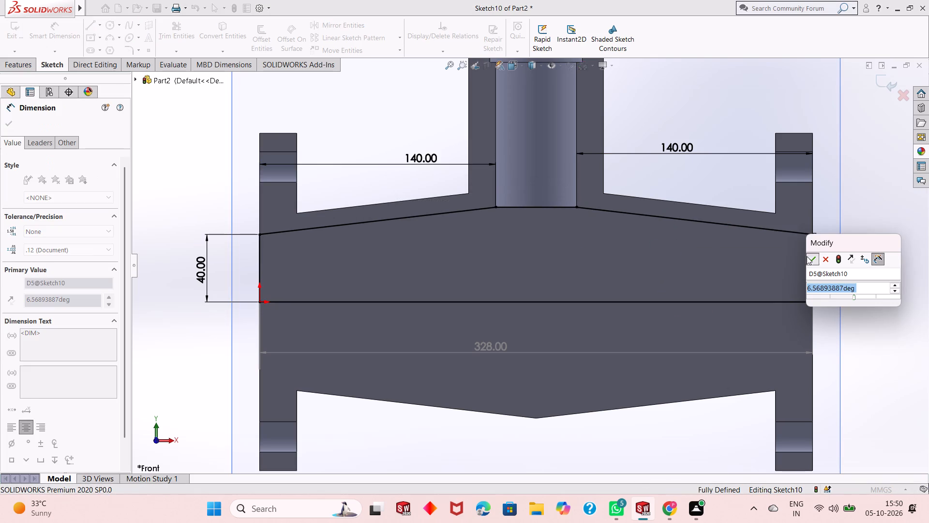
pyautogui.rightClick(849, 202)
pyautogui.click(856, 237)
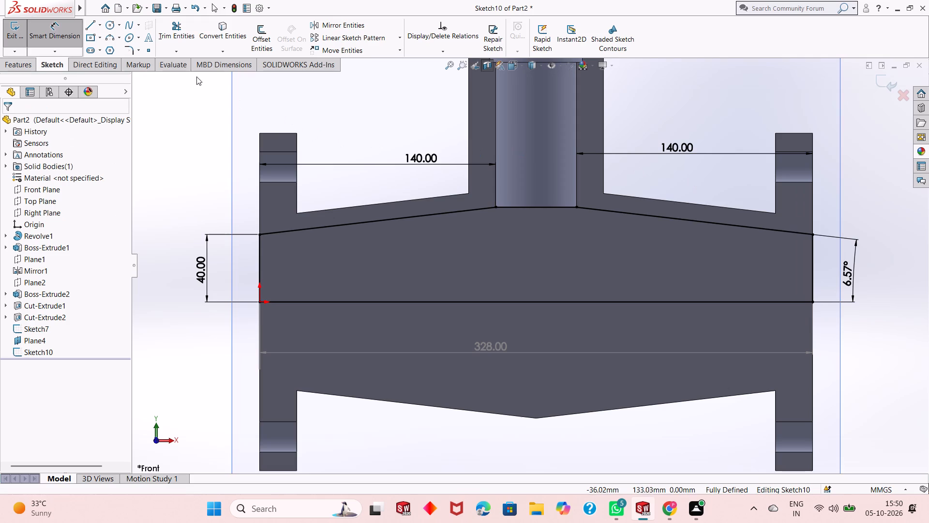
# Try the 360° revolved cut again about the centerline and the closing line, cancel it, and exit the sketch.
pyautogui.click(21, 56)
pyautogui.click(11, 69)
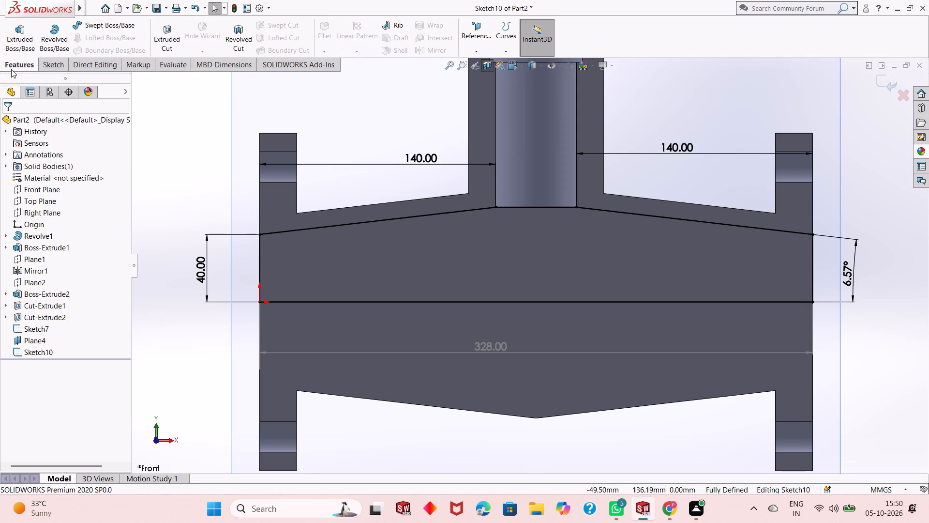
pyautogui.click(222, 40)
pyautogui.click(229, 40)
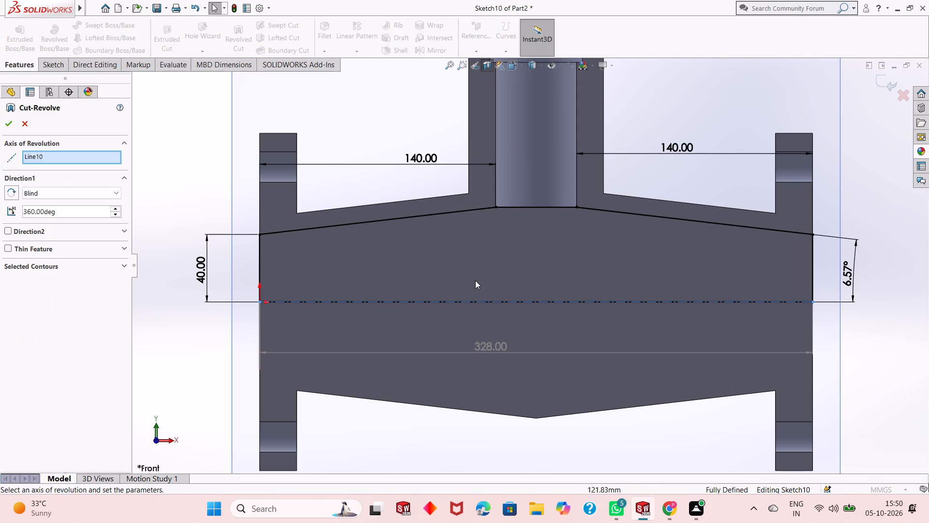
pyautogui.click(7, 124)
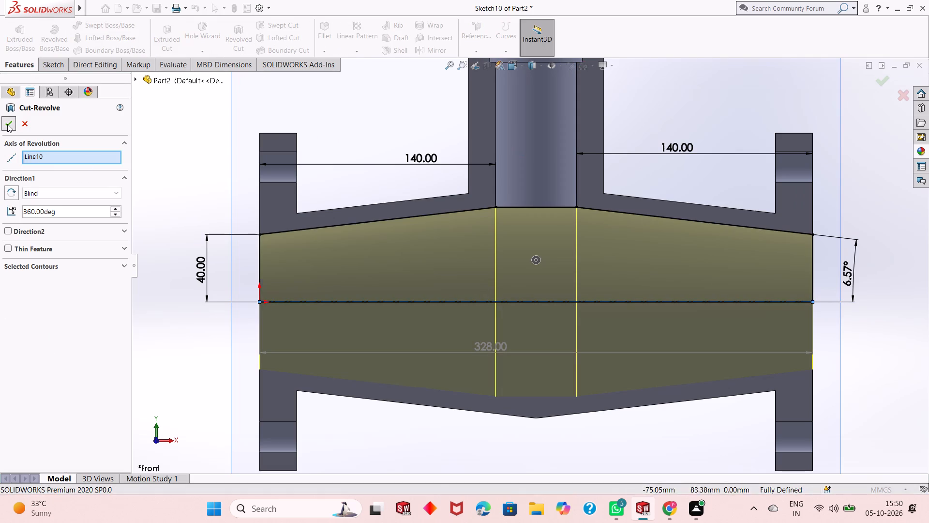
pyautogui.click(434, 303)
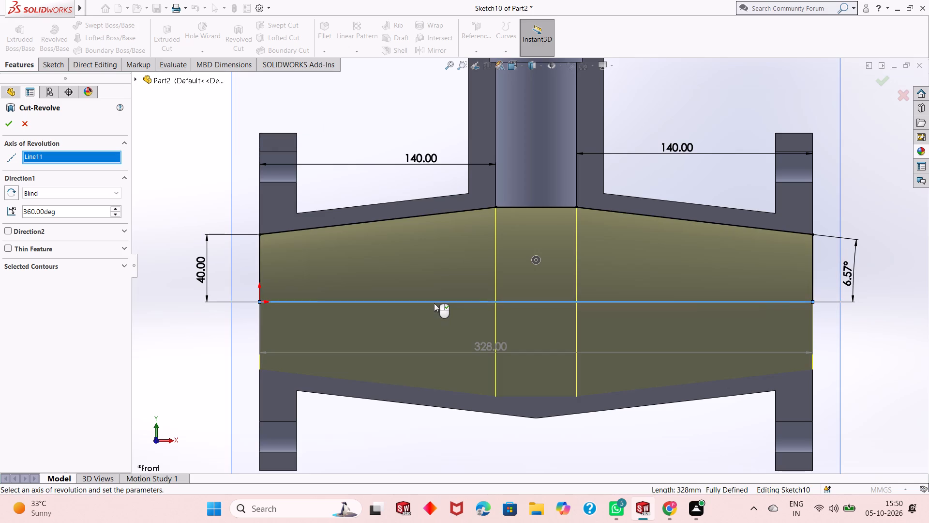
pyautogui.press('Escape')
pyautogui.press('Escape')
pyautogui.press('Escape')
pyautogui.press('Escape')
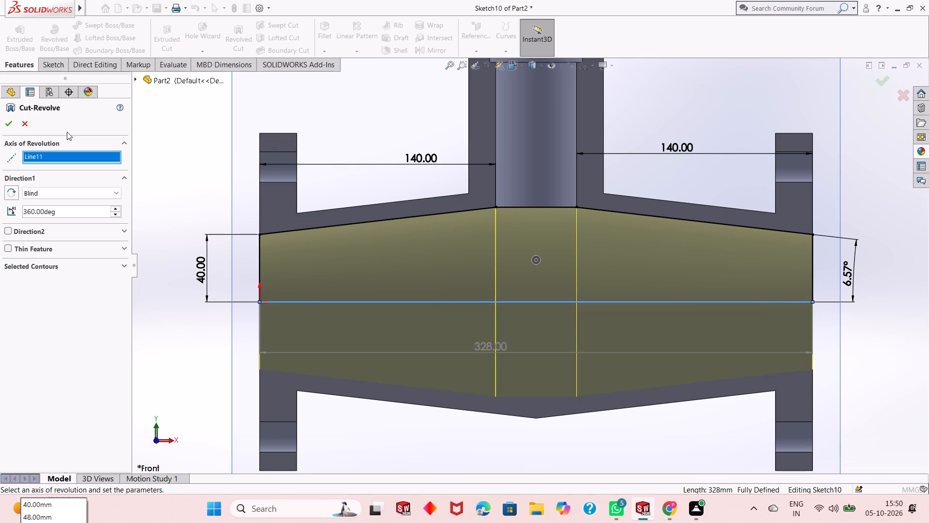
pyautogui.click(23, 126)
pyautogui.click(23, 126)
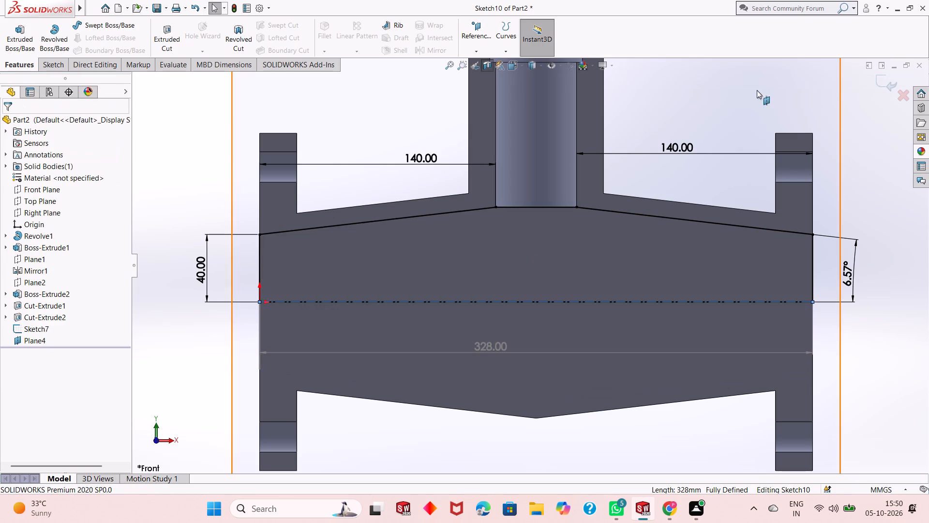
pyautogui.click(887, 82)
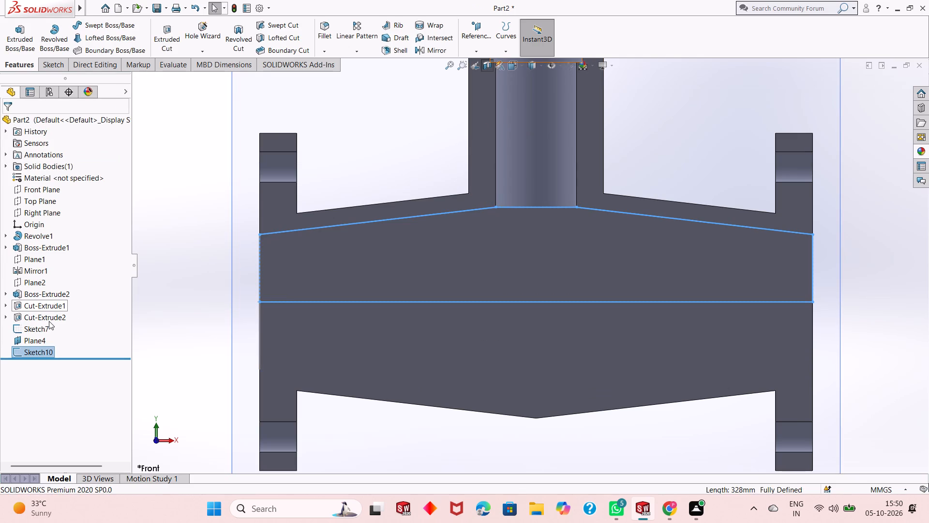
# Delete the branch bore feature Cut-Extrude2 together with its dependent profile Sketch10.
pyautogui.click(49, 322)
pyautogui.rightClick(42, 313)
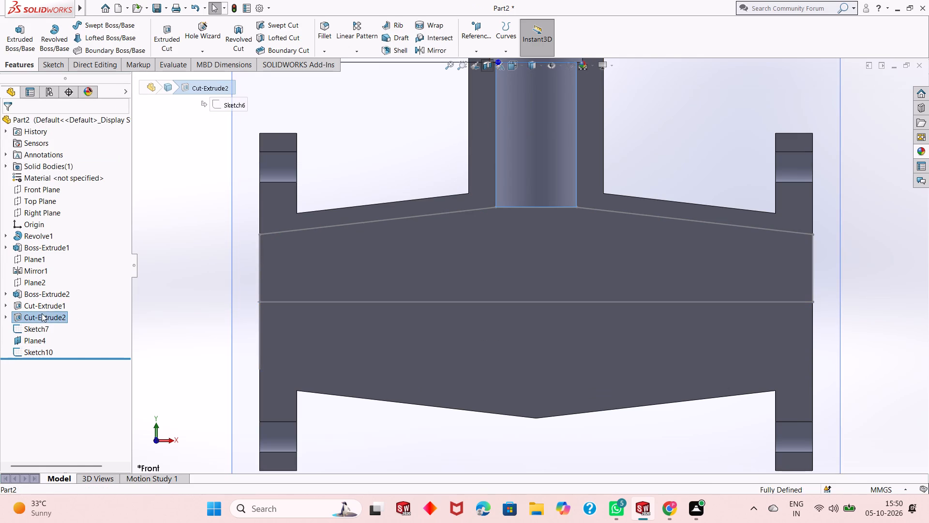
pyautogui.click(72, 369)
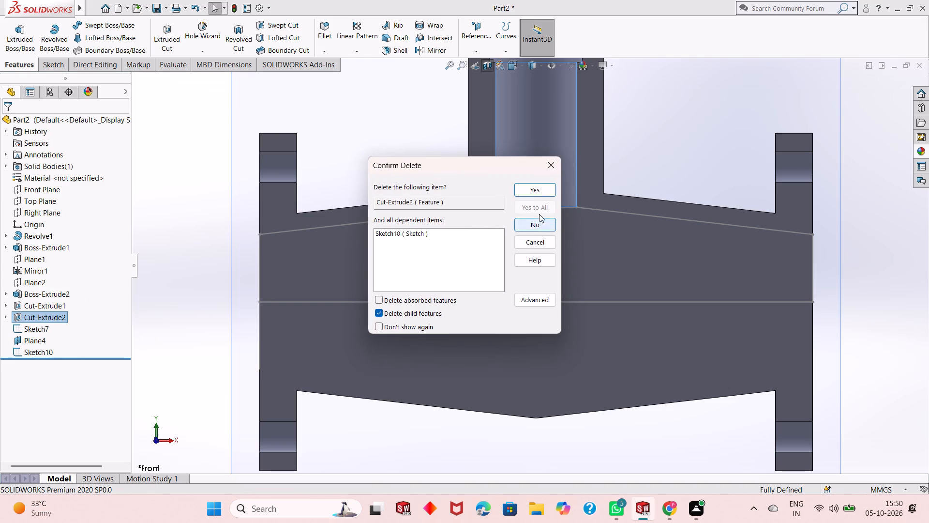
pyautogui.click(536, 188)
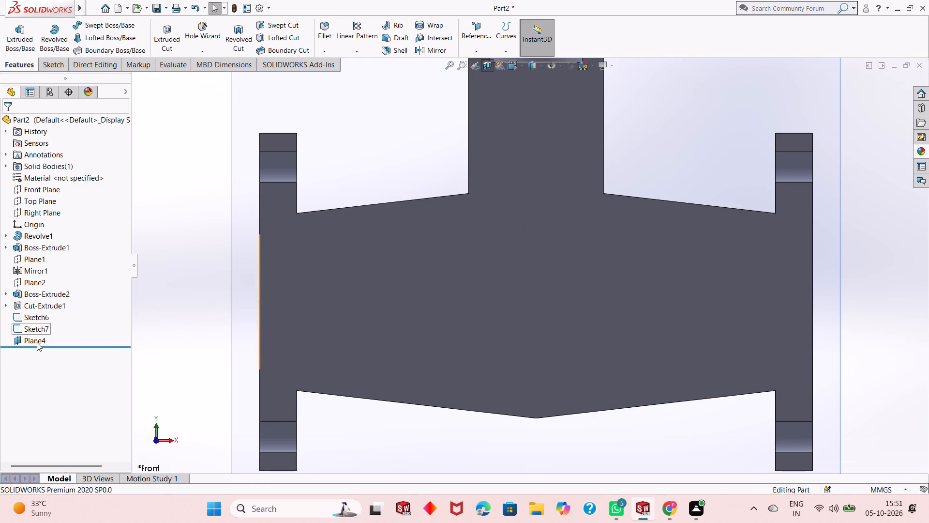
# Start a new sketch on Plane4 and view it face-on.
pyautogui.click(37, 342)
pyautogui.click(50, 327)
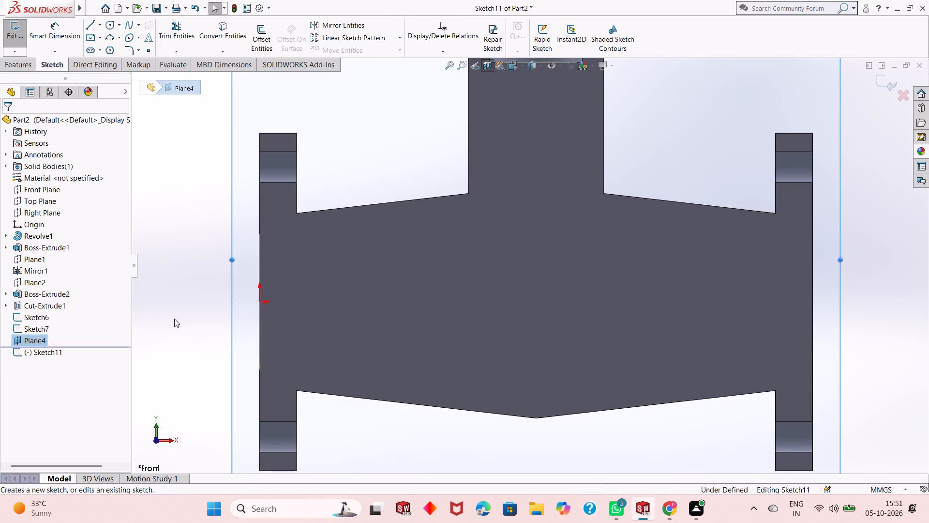
pyautogui.scroll(2, 519, 268)
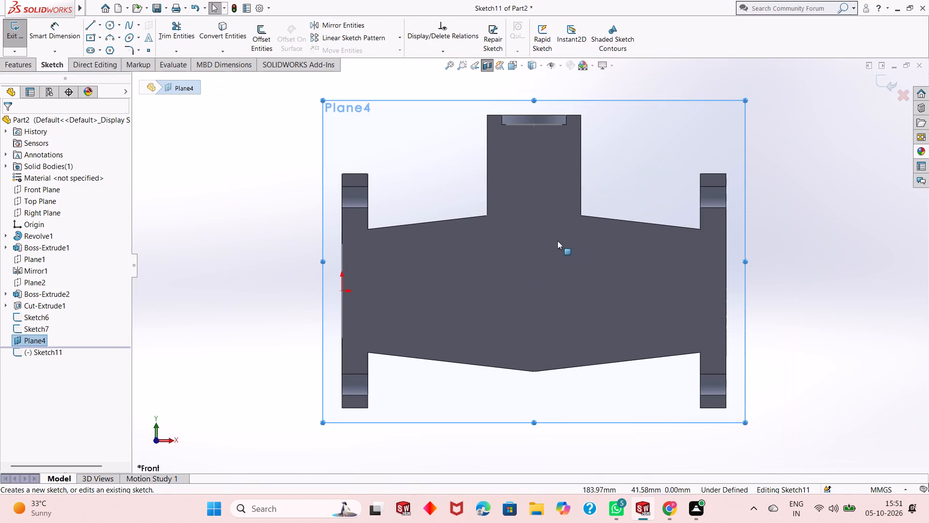
pyautogui.moveTo(541, 125); pyautogui.dragTo(549, 185, button='middle')
pyautogui.moveTo(495, 277); pyautogui.dragTo(495, 247, button='middle')
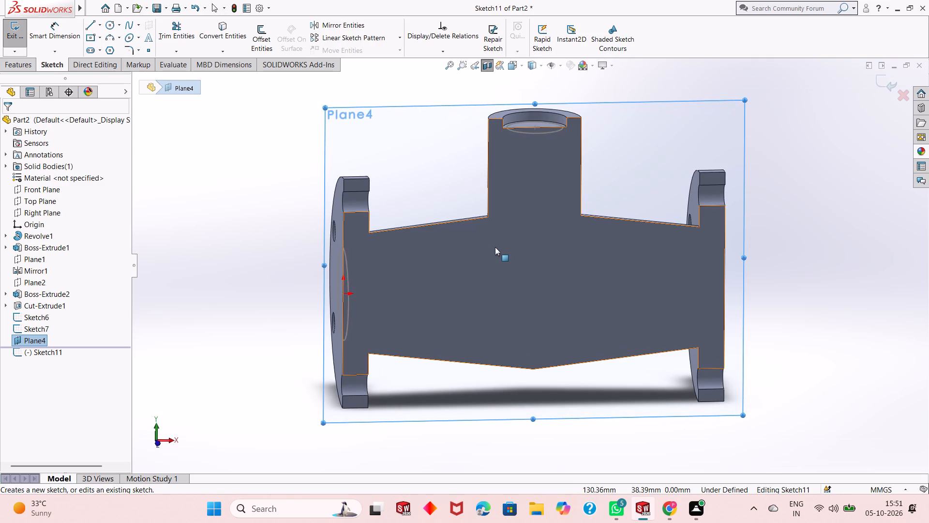
pyautogui.hotkey('ctrl', '8')
pyautogui.scroll(-1, 559, 243)
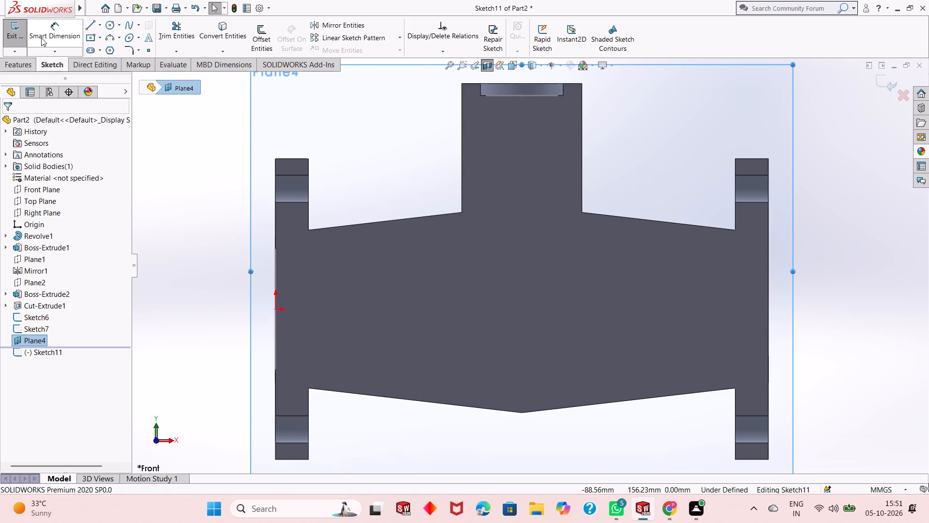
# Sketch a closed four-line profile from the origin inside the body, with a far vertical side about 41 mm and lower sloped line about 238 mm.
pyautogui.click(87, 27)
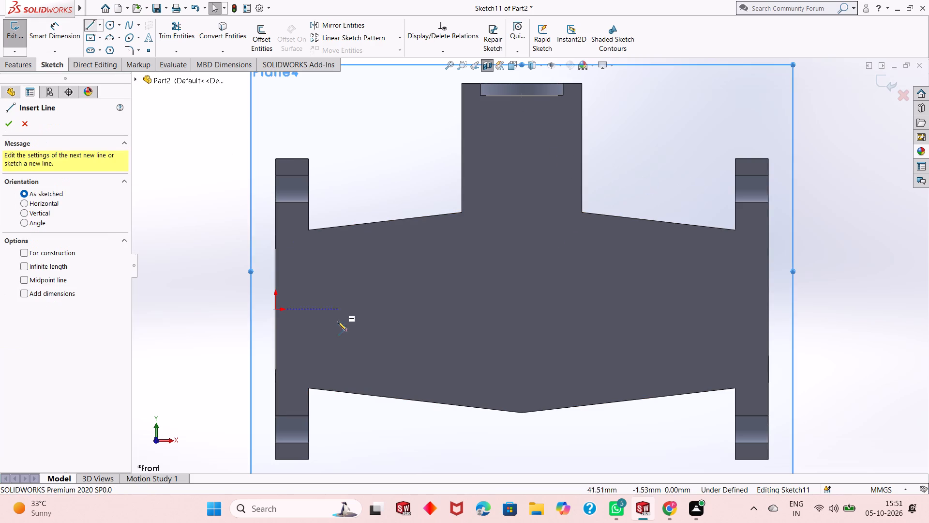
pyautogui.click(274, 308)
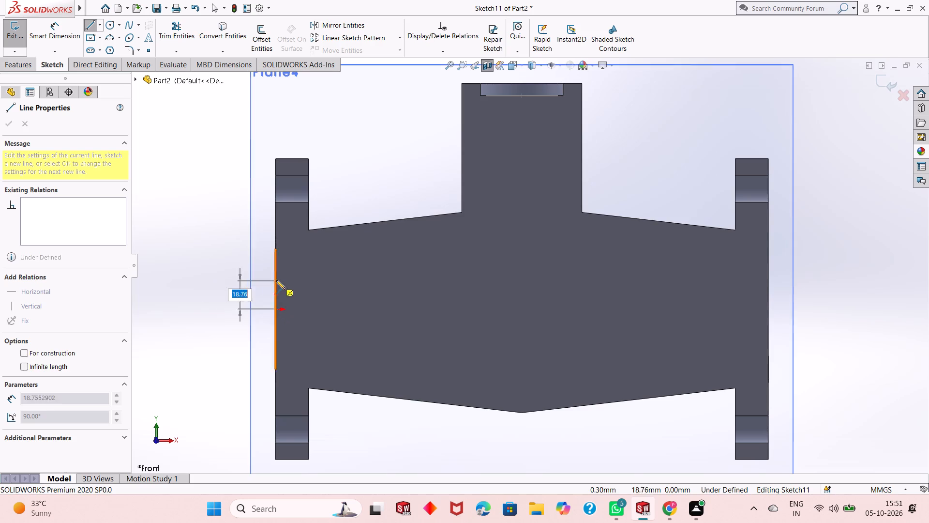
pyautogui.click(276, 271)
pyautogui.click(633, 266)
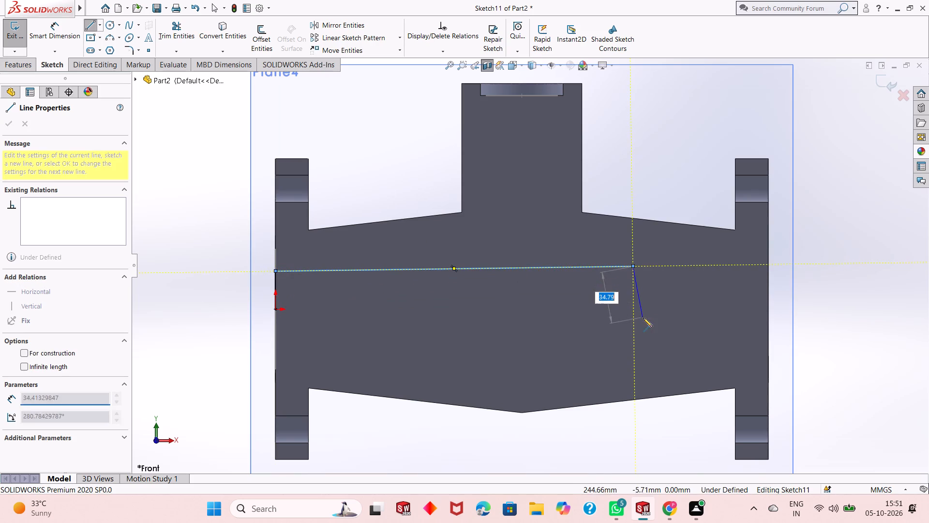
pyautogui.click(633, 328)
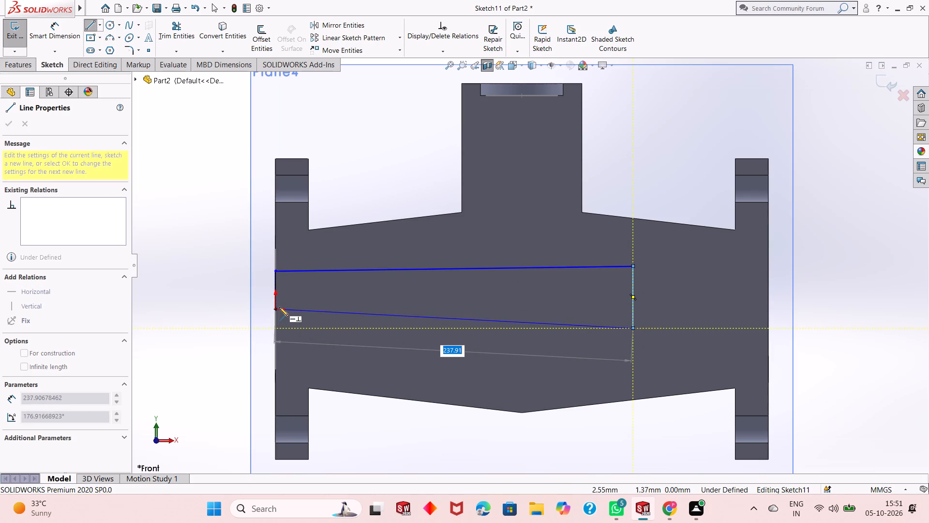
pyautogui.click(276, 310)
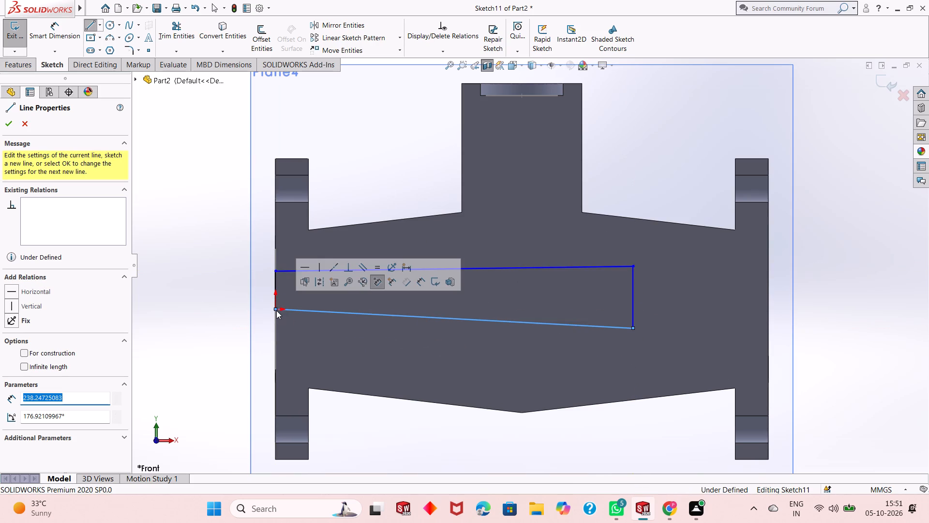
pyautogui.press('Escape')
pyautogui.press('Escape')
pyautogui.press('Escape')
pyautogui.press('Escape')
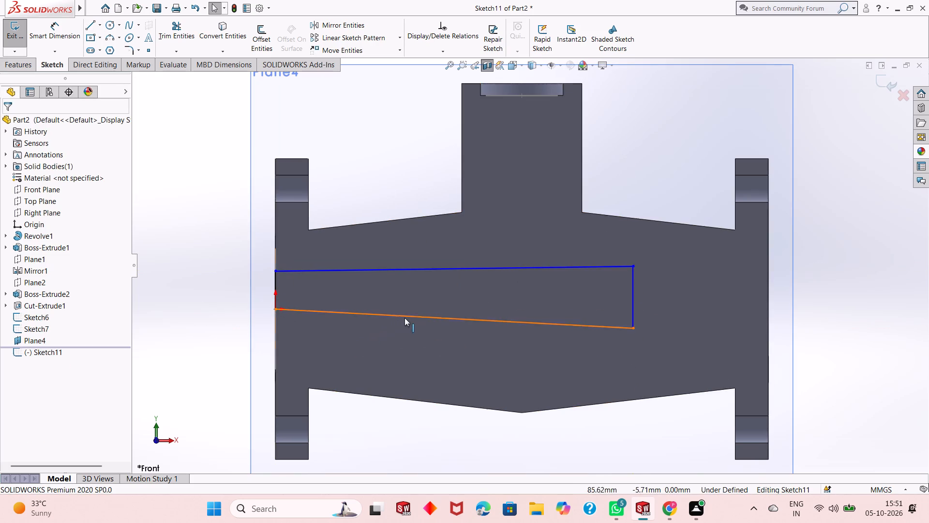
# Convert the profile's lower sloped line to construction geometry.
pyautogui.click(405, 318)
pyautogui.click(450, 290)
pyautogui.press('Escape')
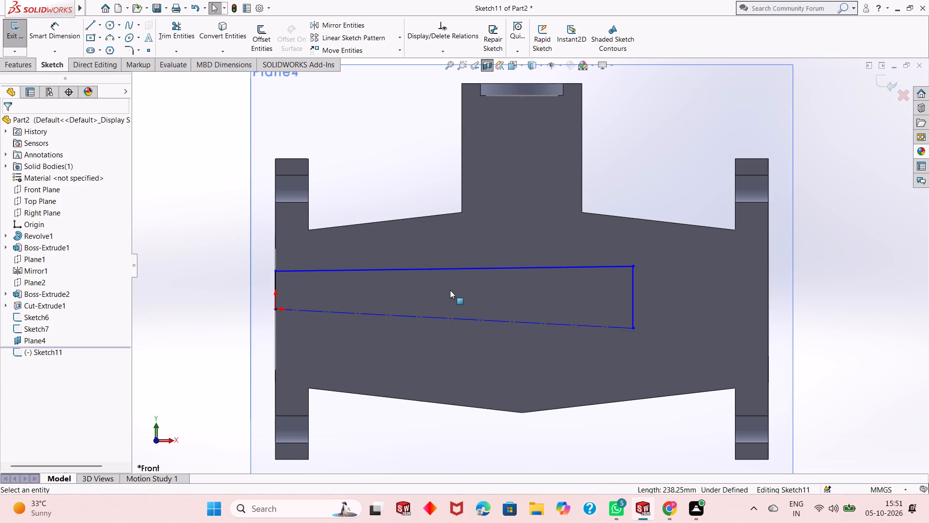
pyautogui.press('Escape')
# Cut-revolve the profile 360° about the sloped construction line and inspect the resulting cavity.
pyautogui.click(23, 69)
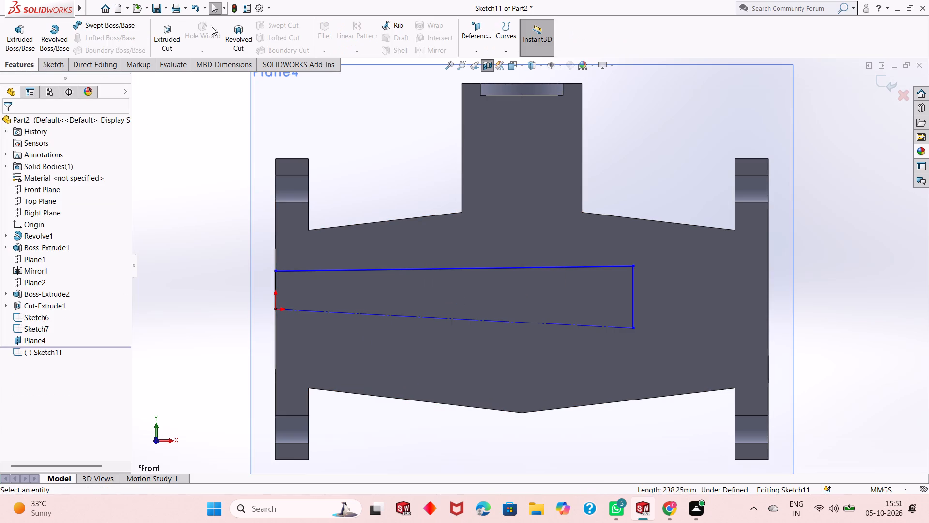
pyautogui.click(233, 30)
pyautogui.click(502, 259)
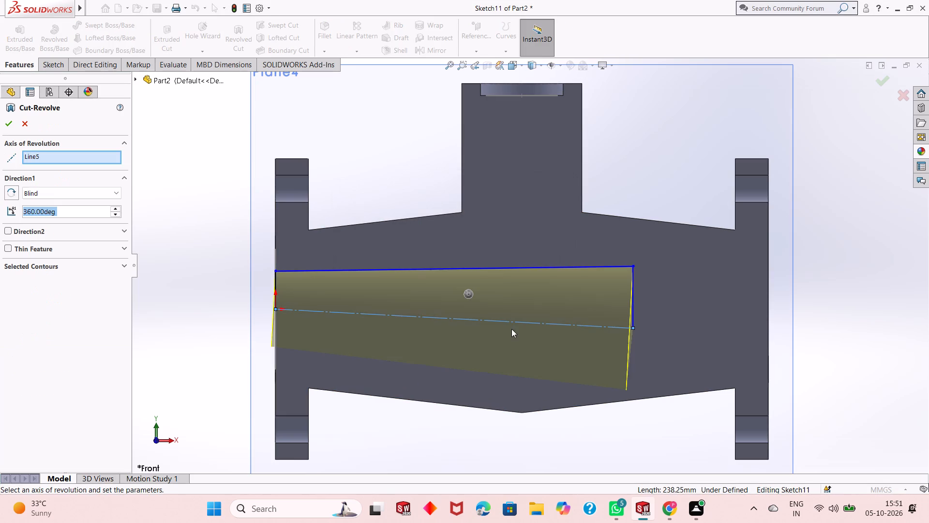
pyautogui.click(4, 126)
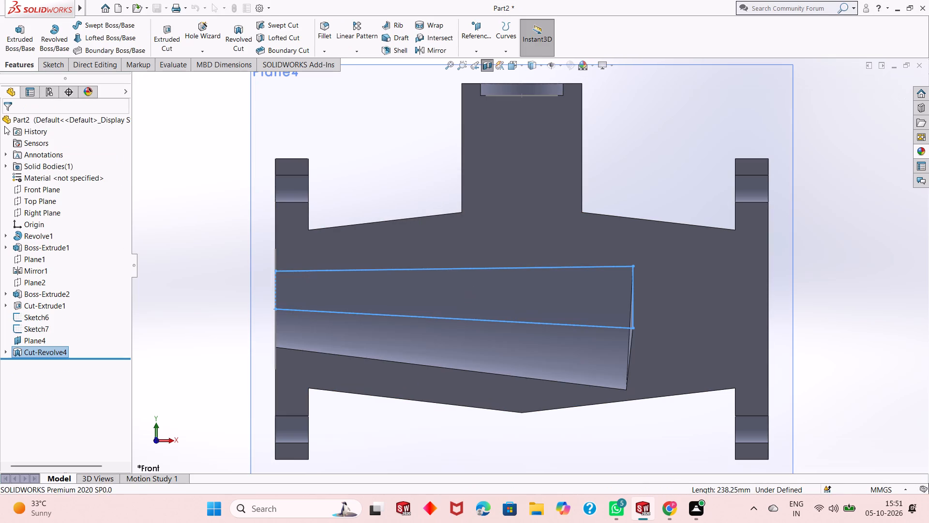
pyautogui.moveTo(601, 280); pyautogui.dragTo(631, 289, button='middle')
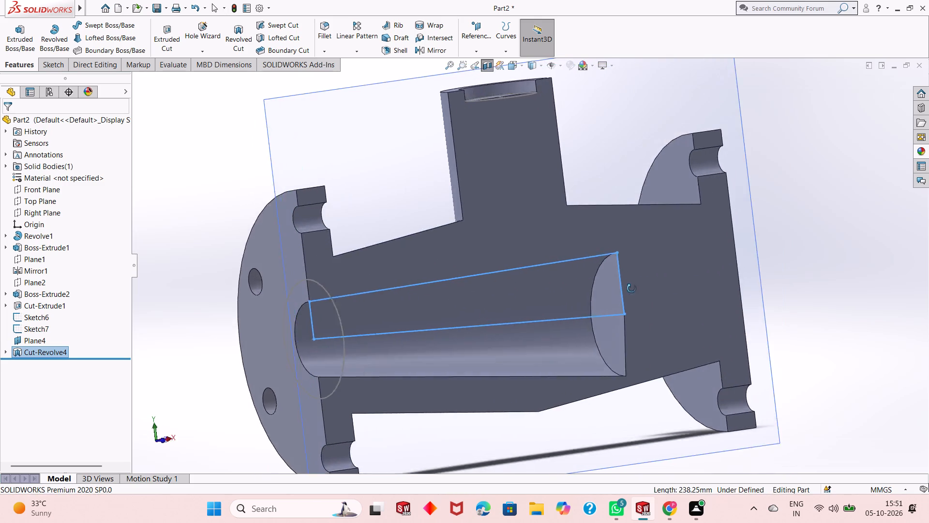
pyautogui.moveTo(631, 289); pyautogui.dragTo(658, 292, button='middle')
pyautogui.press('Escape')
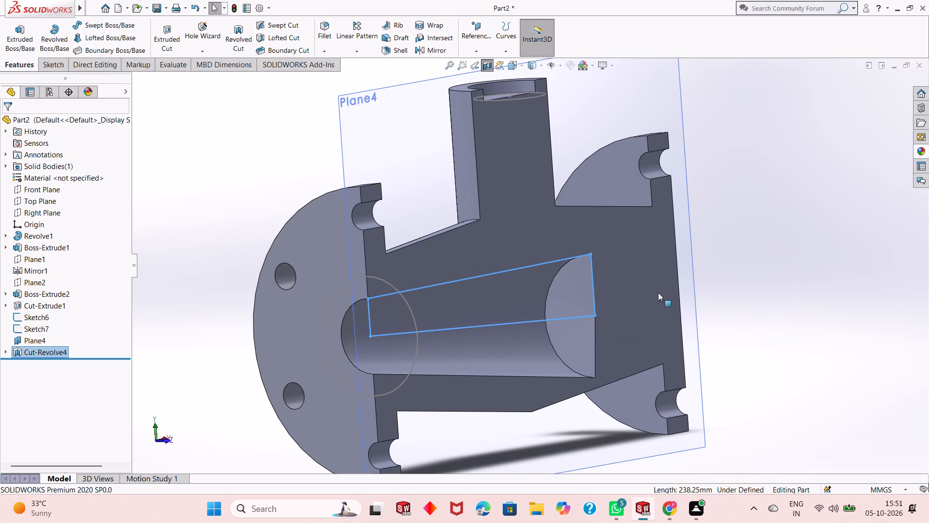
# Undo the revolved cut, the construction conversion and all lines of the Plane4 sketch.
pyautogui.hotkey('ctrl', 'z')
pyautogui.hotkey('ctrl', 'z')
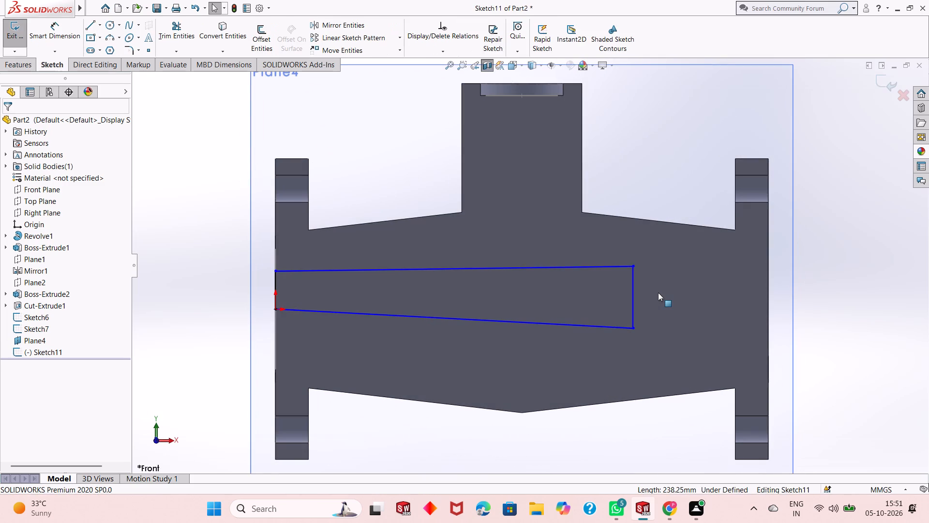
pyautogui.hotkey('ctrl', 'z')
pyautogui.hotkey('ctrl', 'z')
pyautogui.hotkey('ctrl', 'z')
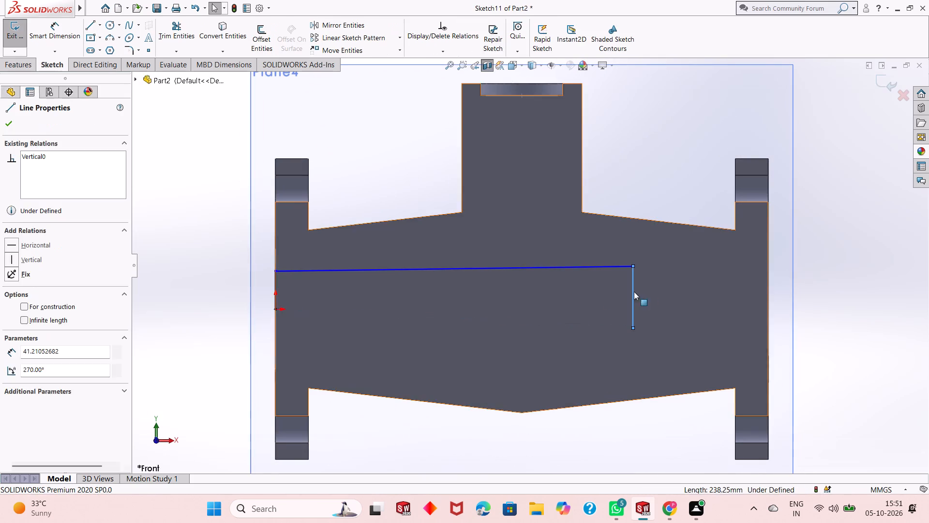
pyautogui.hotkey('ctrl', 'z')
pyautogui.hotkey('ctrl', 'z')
# Draw a 40 mm vertical line upward from the origin along the flange's outer face.
pyautogui.scroll(-2, 431, 240)
pyautogui.scroll(3, 417, 243)
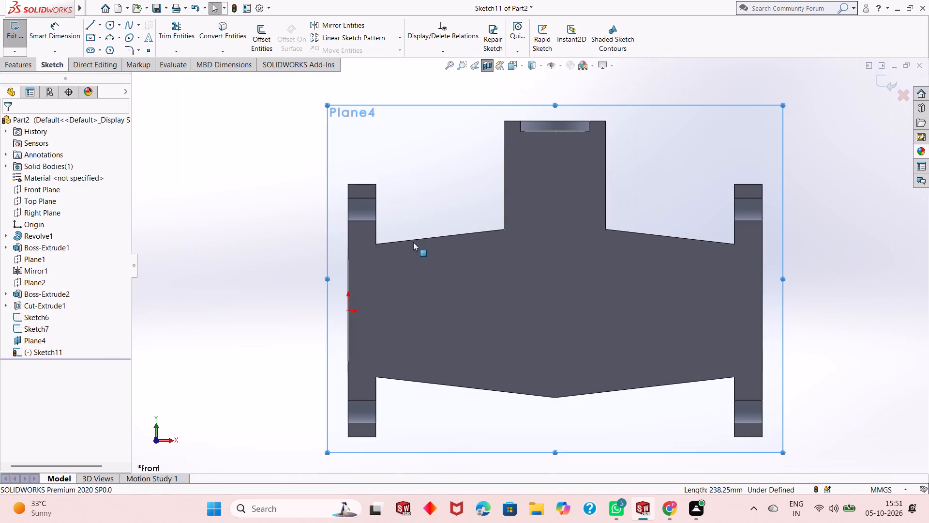
pyautogui.scroll(-2, 710, 291)
pyautogui.scroll(1, 454, 320)
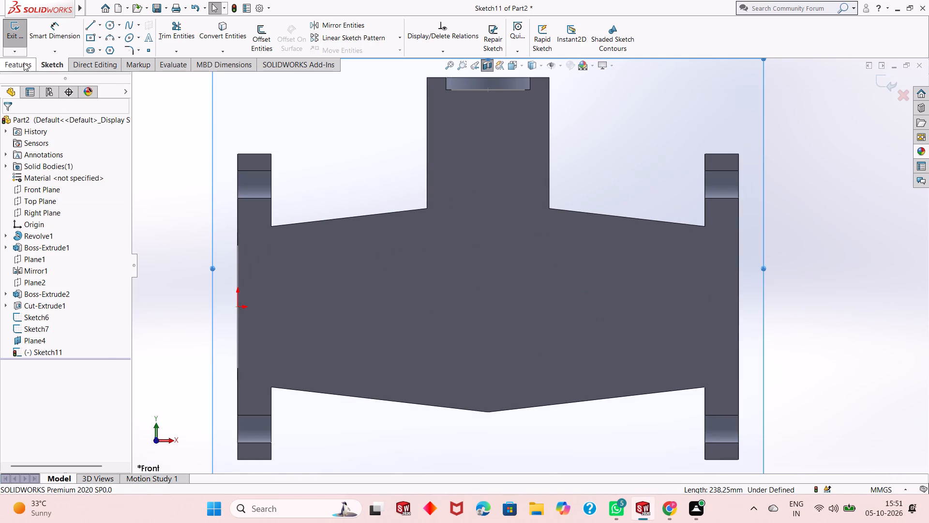
pyautogui.click(92, 27)
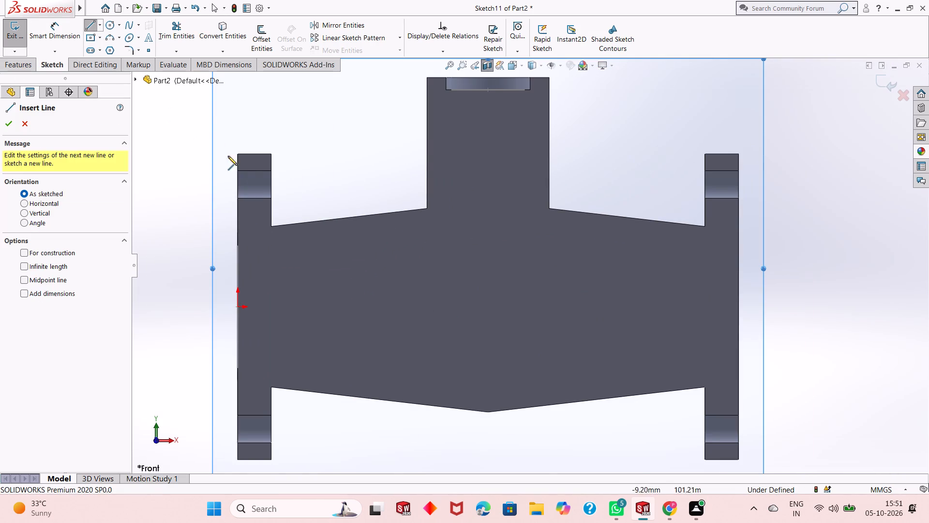
pyautogui.scroll(1, 248, 271)
pyautogui.scroll(-4, 288, 292)
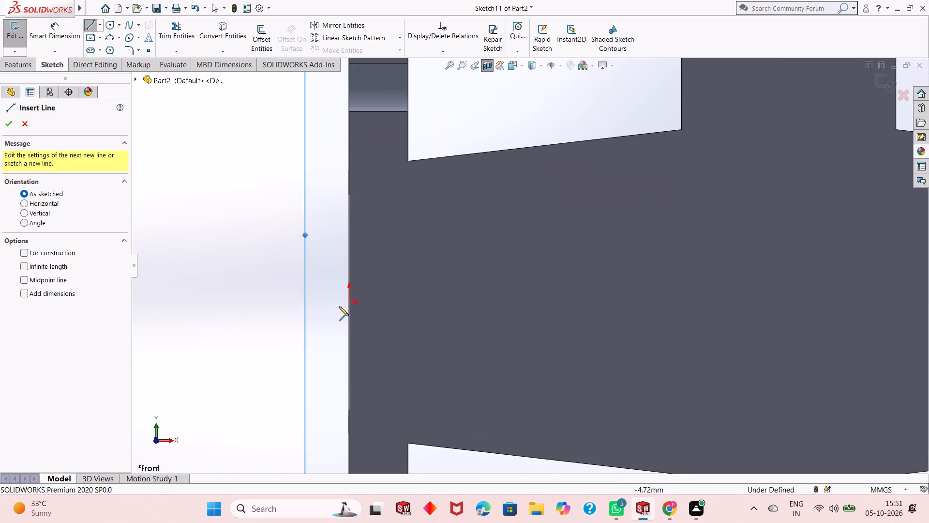
pyautogui.scroll(-2, 369, 302)
pyautogui.click(356, 299)
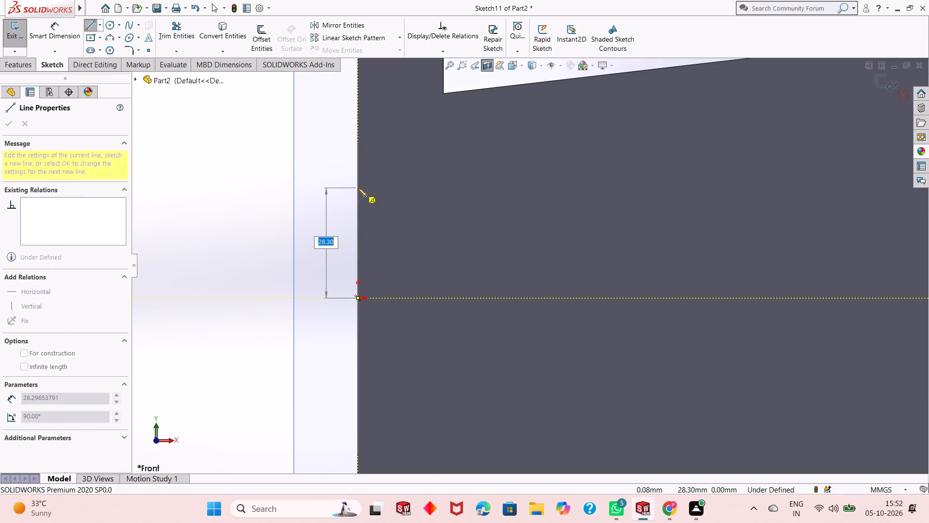
pyautogui.write('40')
pyautogui.press('Return')
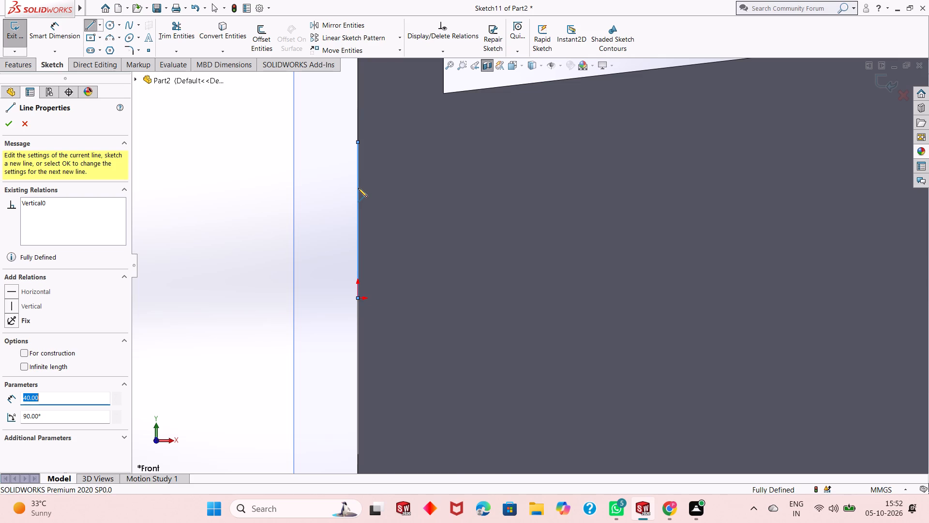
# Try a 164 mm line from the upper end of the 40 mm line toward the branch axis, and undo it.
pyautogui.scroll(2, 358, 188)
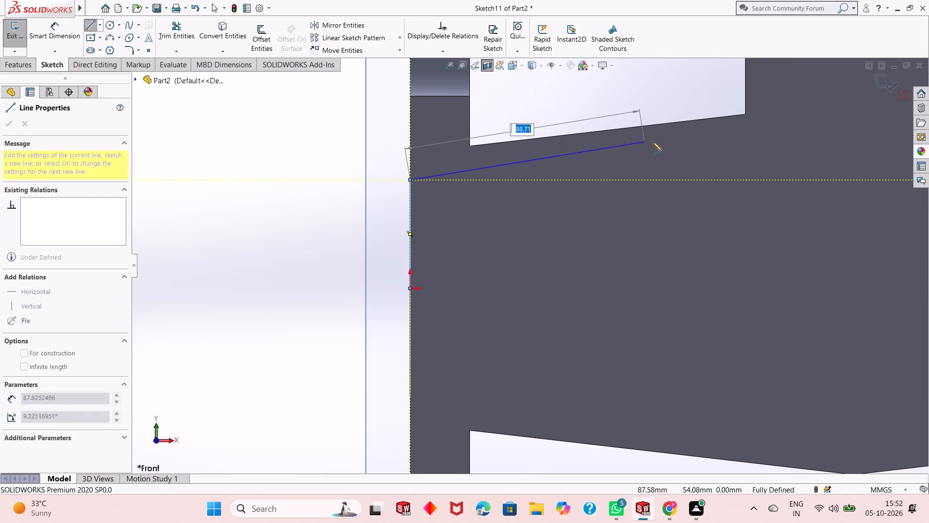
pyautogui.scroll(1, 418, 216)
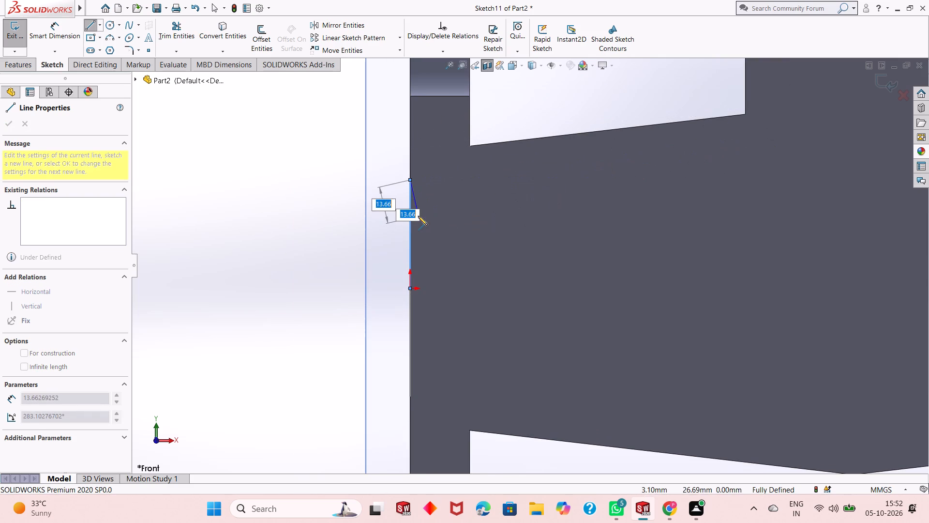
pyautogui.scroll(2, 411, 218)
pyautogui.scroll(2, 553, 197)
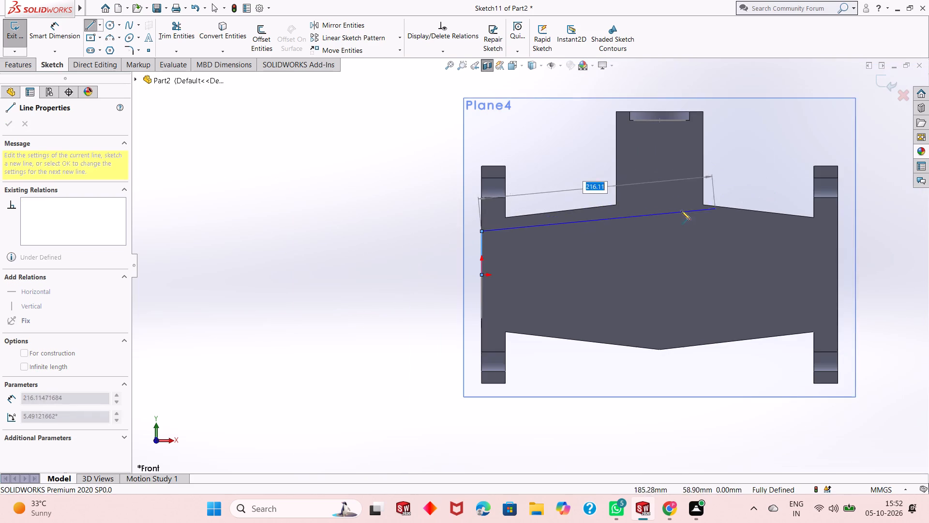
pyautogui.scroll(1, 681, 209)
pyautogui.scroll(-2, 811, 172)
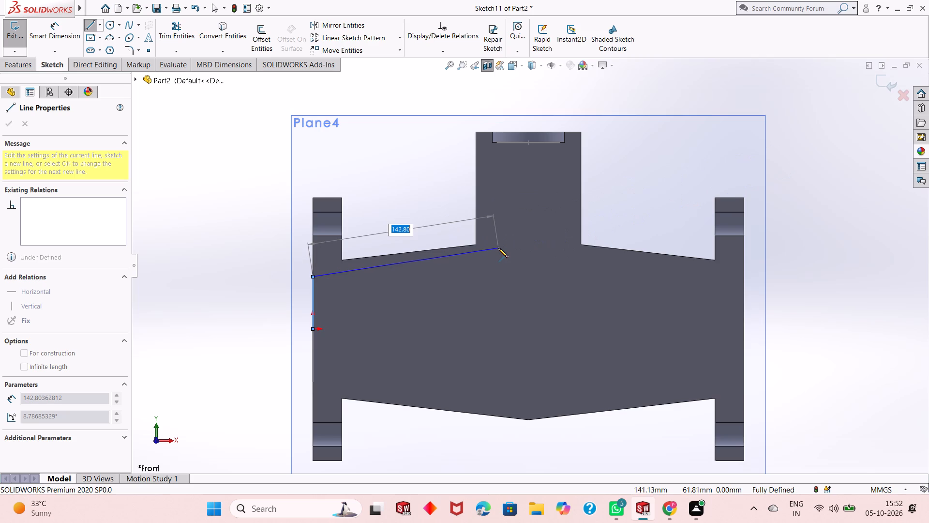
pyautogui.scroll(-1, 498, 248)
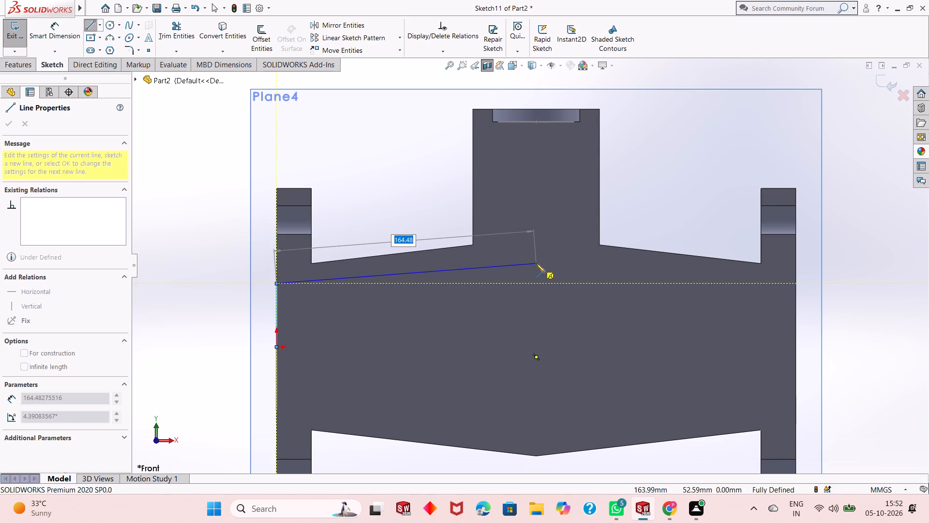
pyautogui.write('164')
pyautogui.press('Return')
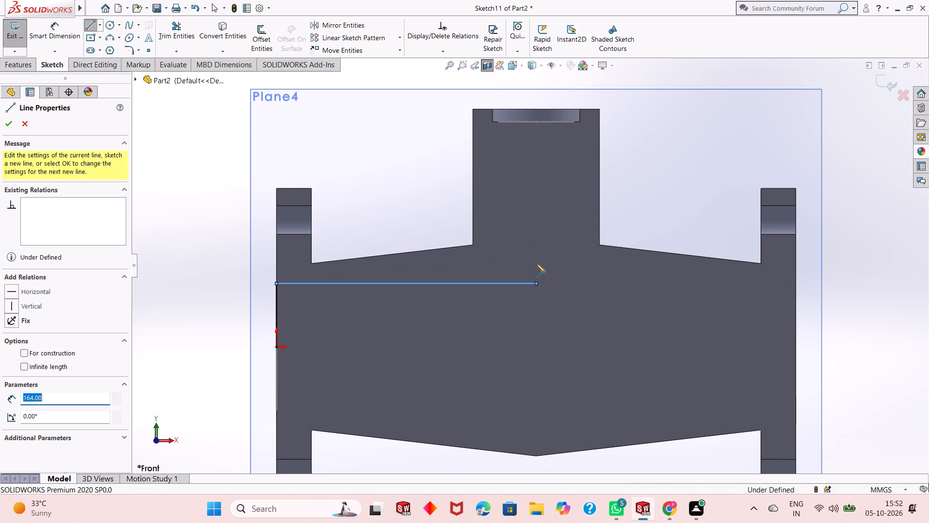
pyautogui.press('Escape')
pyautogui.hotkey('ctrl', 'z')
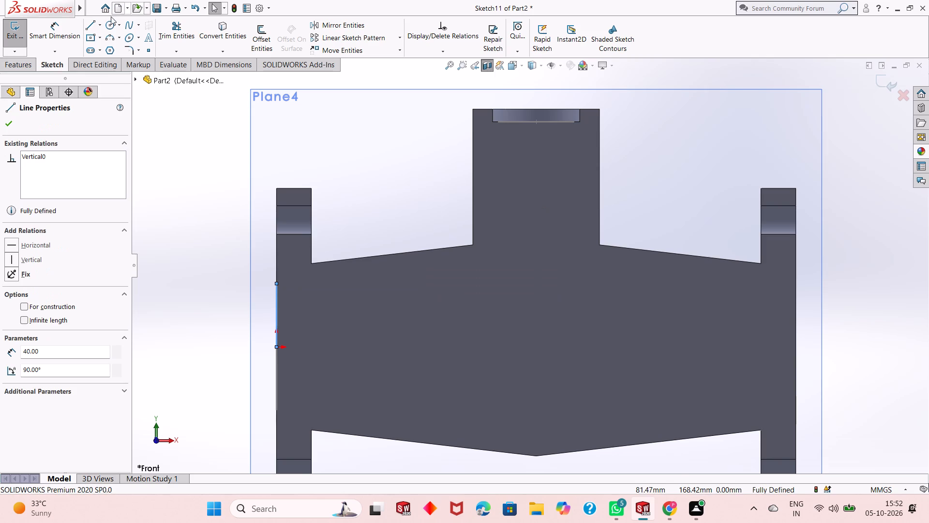
# Draw a sloped line about 165 mm long from the branch axis to the upper end of the 40 mm vertical line.
pyautogui.click(88, 28)
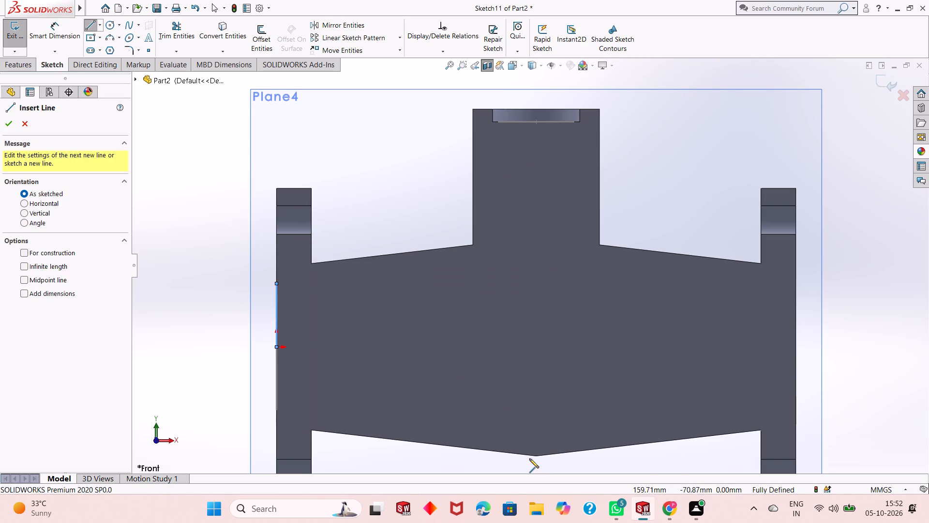
pyautogui.click(537, 259)
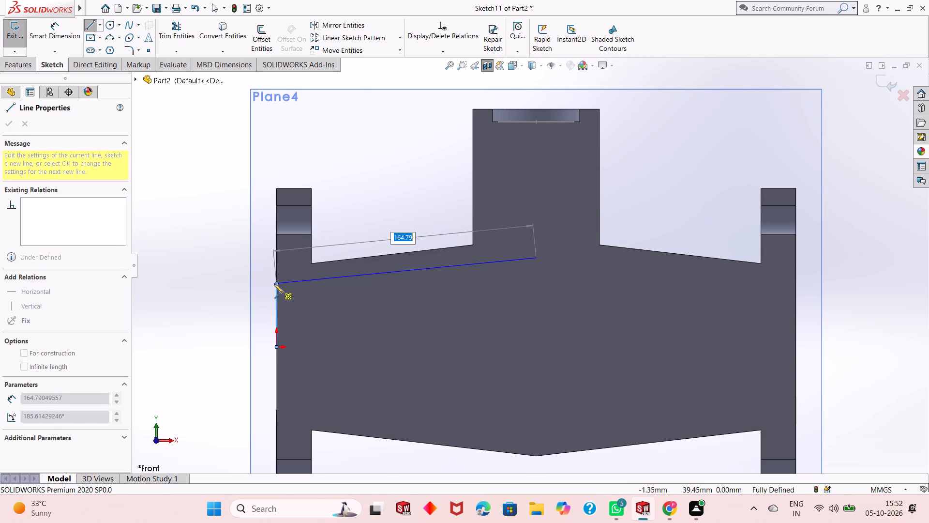
pyautogui.scroll(2, 275, 284)
pyautogui.scroll(-12, 377, 271)
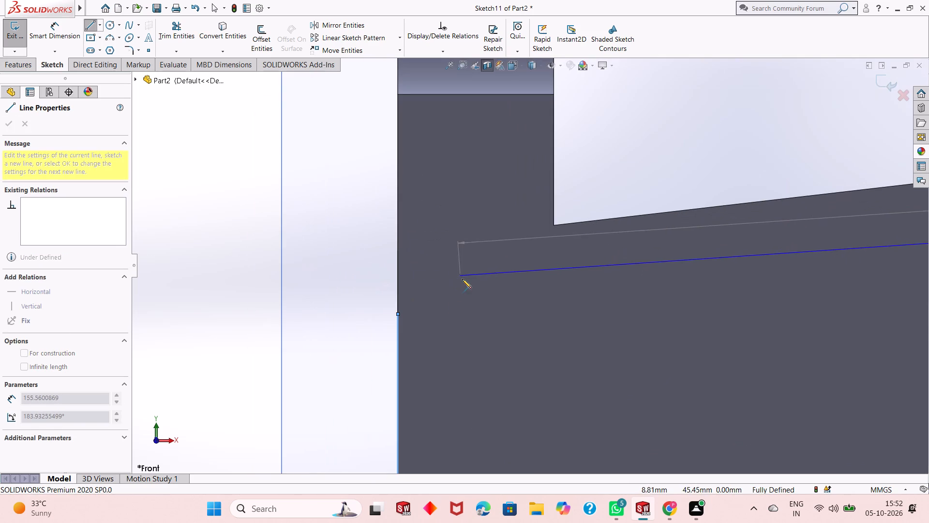
pyautogui.click(398, 315)
pyautogui.press('Escape')
pyautogui.press('Escape')
pyautogui.scroll(11, 446, 335)
pyautogui.press('Escape')
pyautogui.press('Escape')
pyautogui.press('Escape')
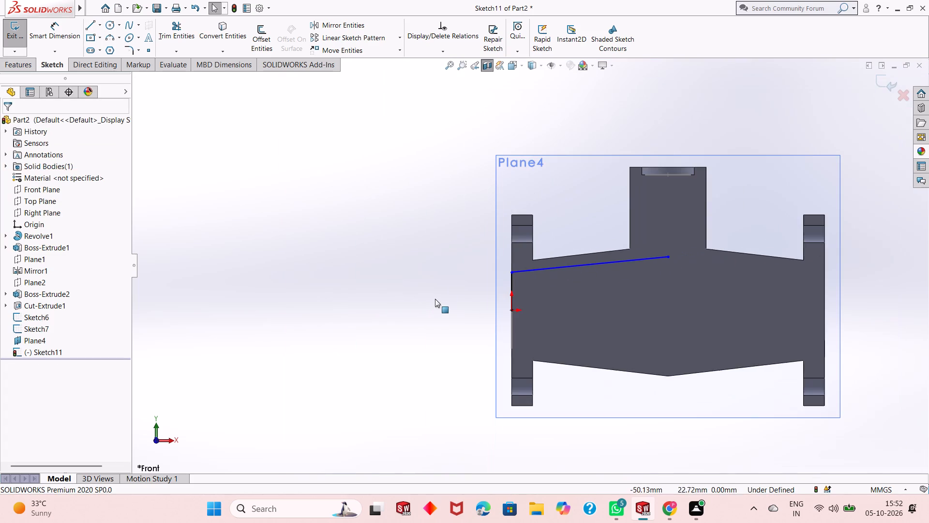
# Draw a 40 mm vertical line up the opposite flange's outer face and connect its upper end to the sloped line's peak.
pyautogui.scroll(-3, 704, 257)
pyautogui.scroll(-1, 627, 276)
pyautogui.scroll(3, 627, 277)
pyautogui.scroll(-1, 713, 283)
pyautogui.click(88, 22)
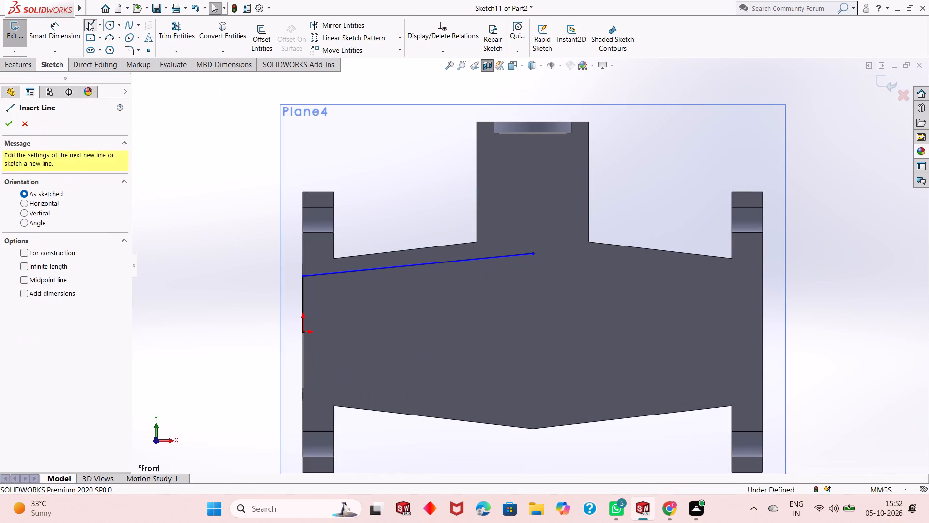
pyautogui.click(763, 331)
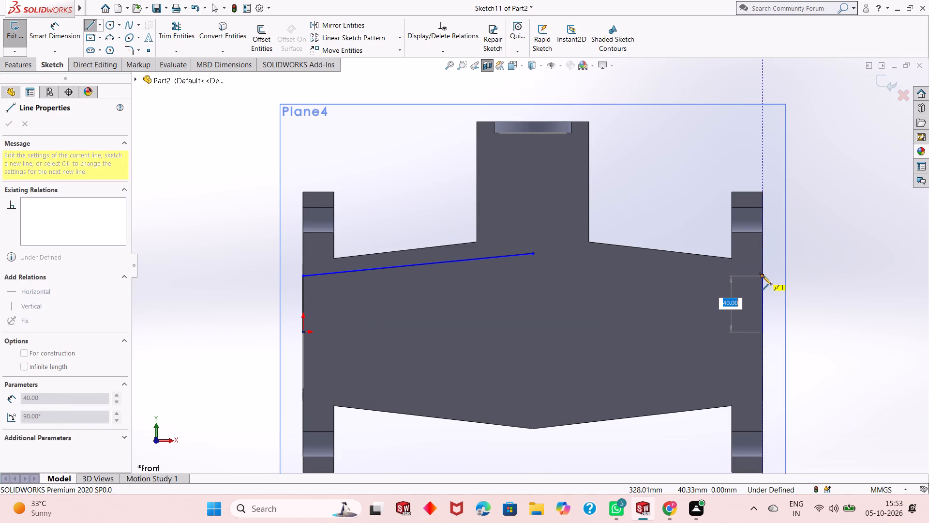
pyautogui.write('40')
pyautogui.press('Return')
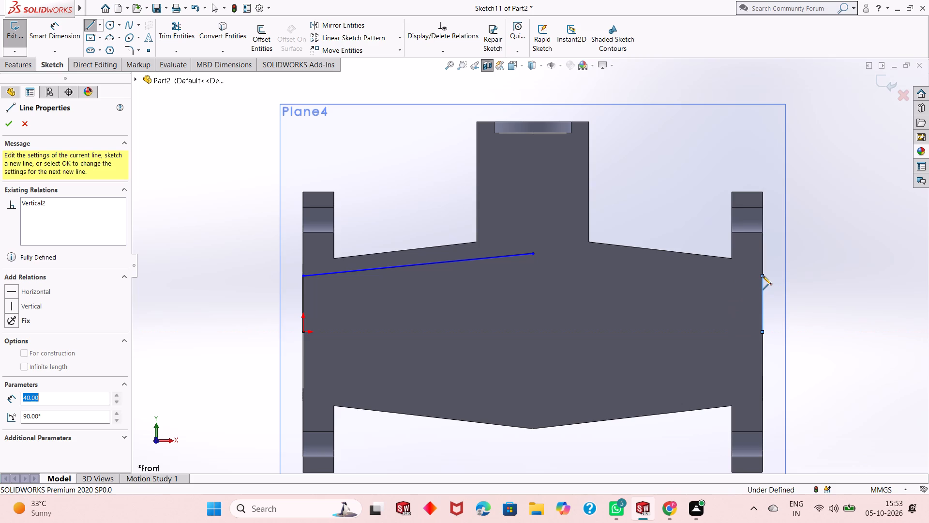
pyautogui.click(536, 253)
pyautogui.press('Escape')
pyautogui.press('Escape')
pyautogui.press('Escape')
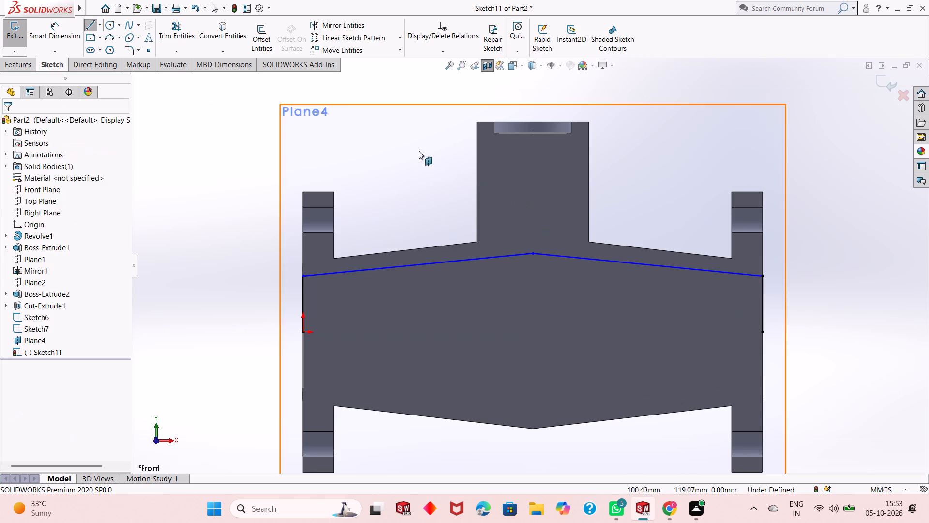
pyautogui.press('Escape')
pyautogui.press('Escape')
# Draw a 328 mm horizontal line from the origin to the lower end of the opposite flange's vertical line.
pyautogui.click(84, 25)
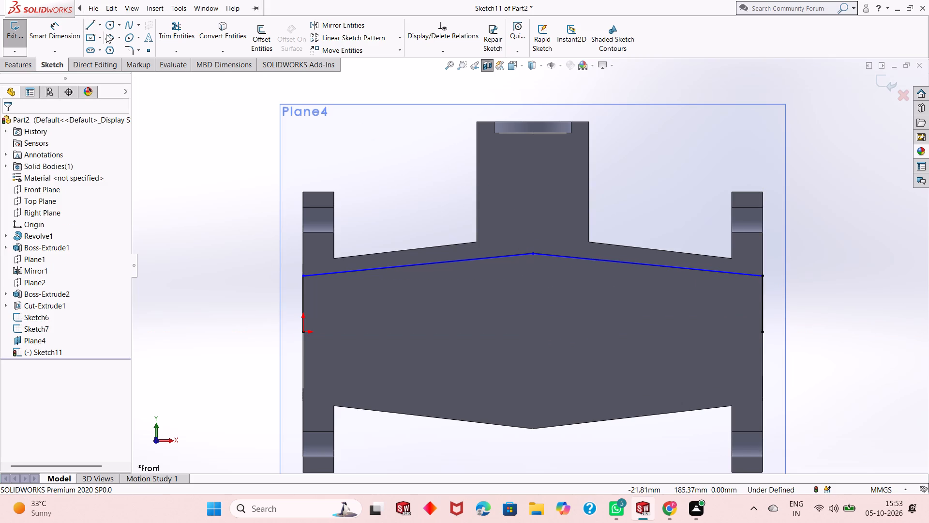
pyautogui.click(95, 27)
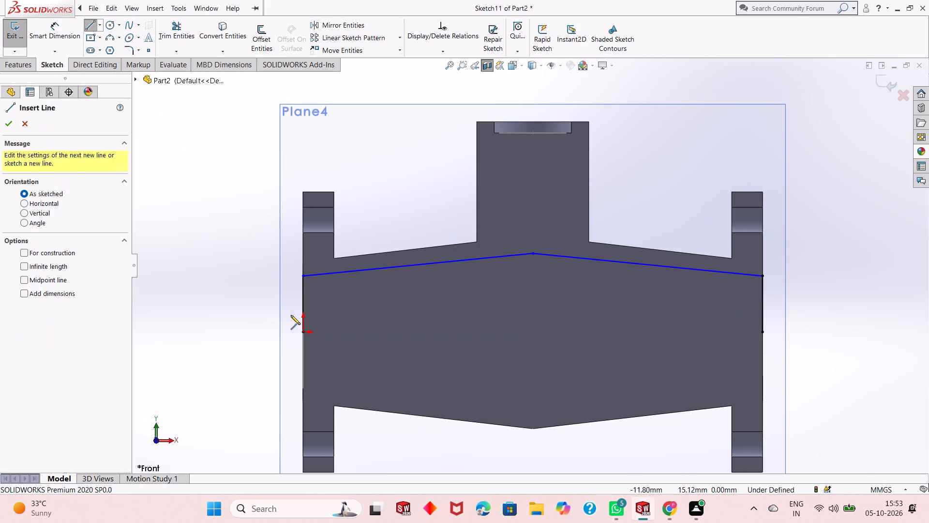
pyautogui.click(302, 333)
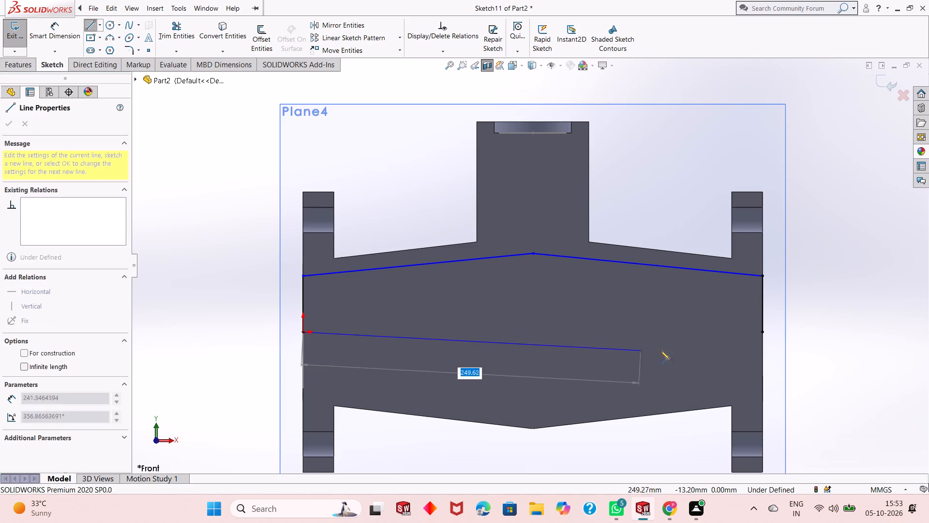
pyautogui.click(764, 331)
pyautogui.press('Escape')
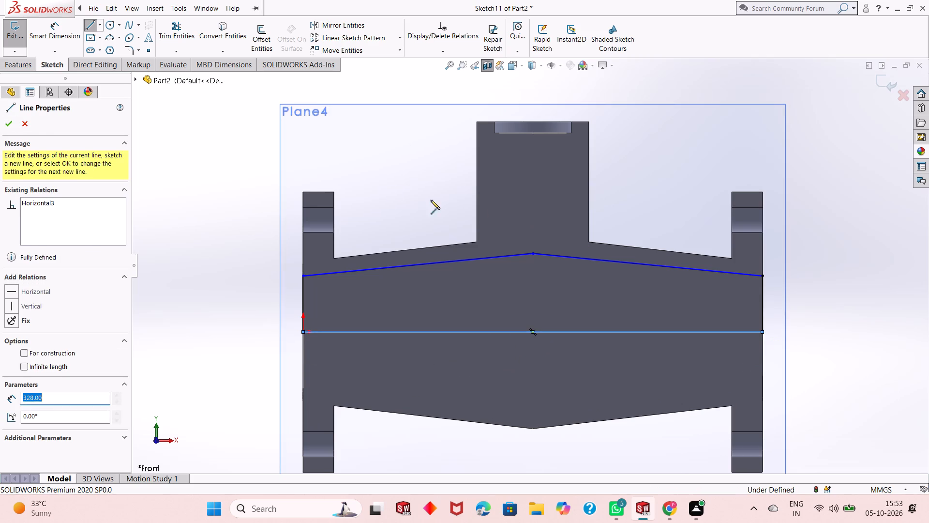
pyautogui.press('Escape')
pyautogui.press('Escape')
pyautogui.press('Escape')
pyautogui.press('Escape')
# Convert the horizontal line between the two flange faces to construction geometry.
pyautogui.click(24, 66)
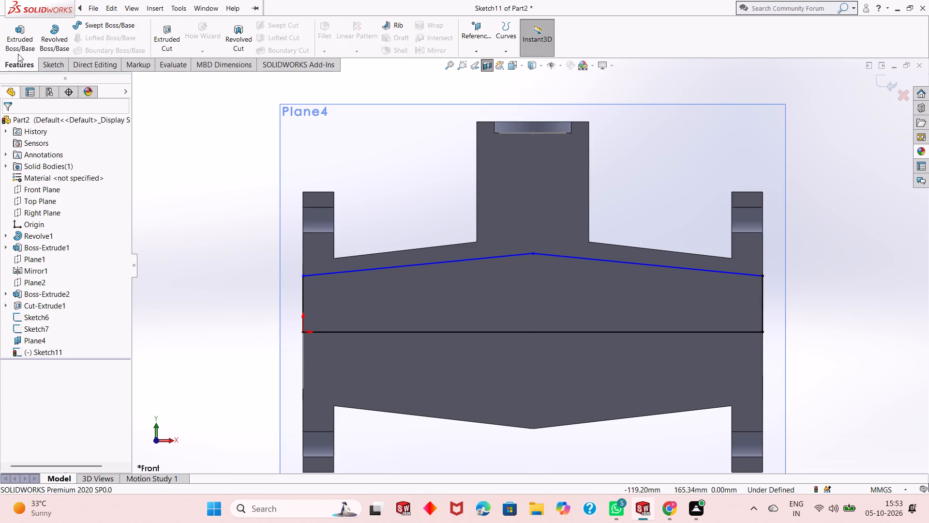
pyautogui.click(40, 63)
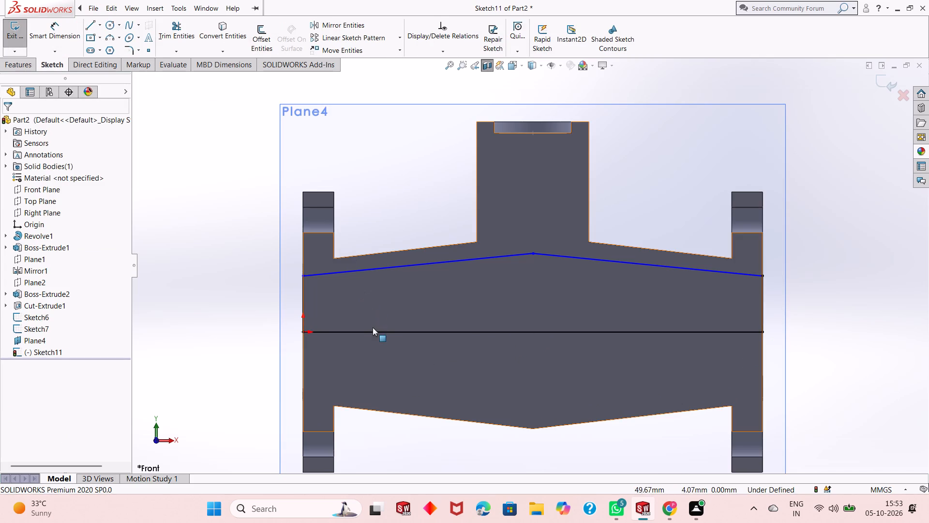
pyautogui.click(374, 333)
pyautogui.click(415, 301)
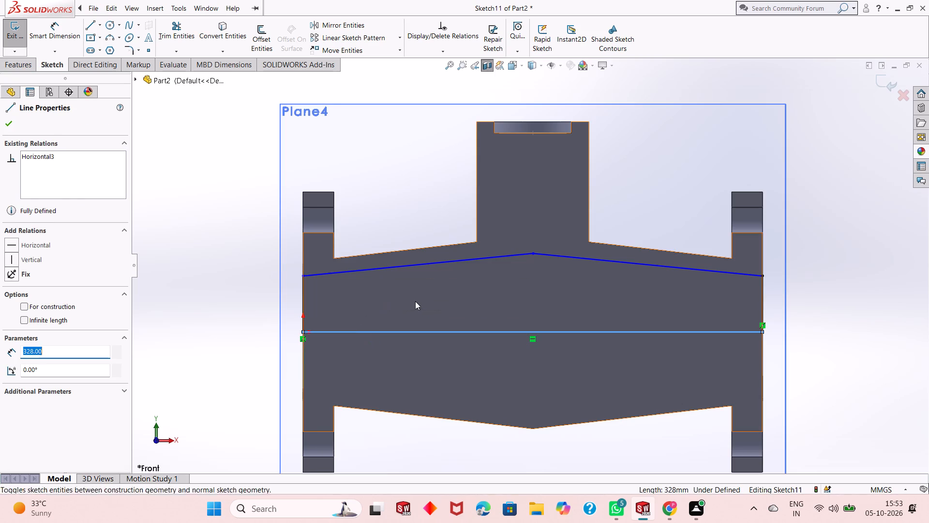
# Dimension the length of the vertical line at the origin.
pyautogui.click(52, 36)
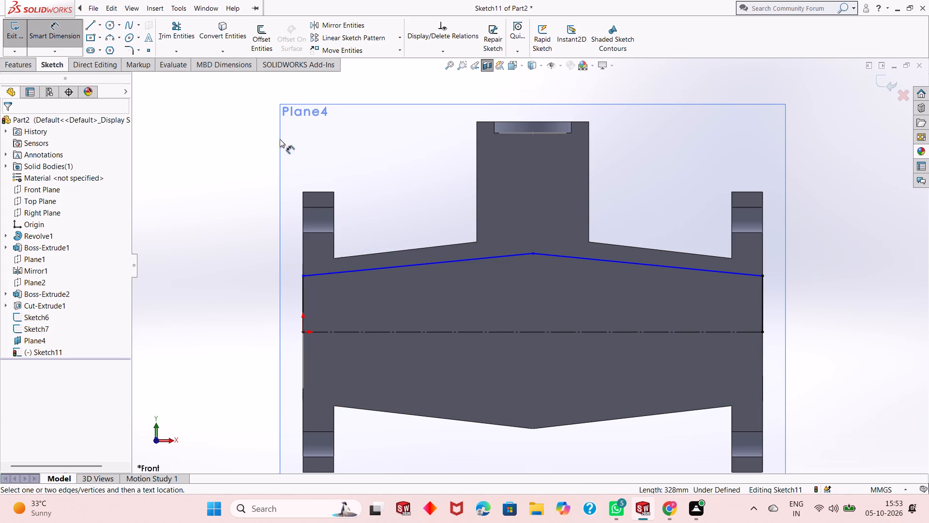
pyautogui.click(305, 289)
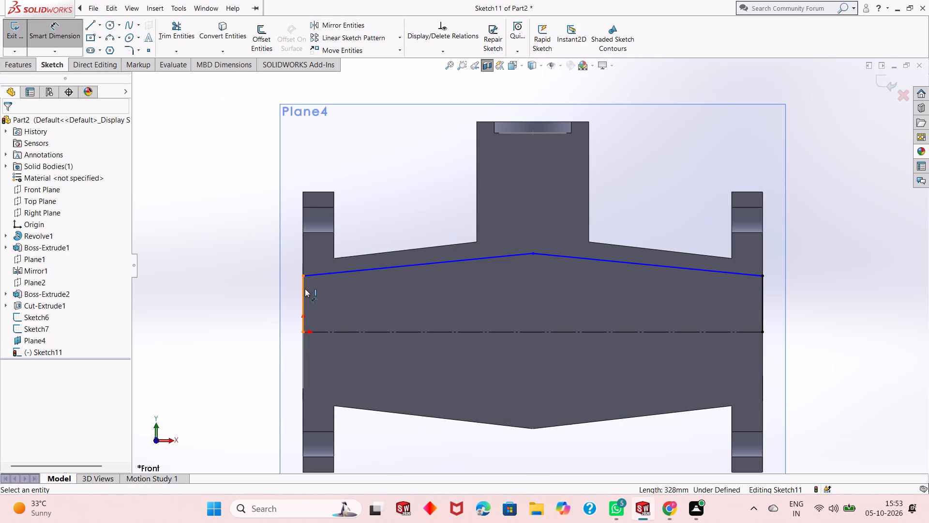
pyautogui.click(270, 319)
pyautogui.click(227, 302)
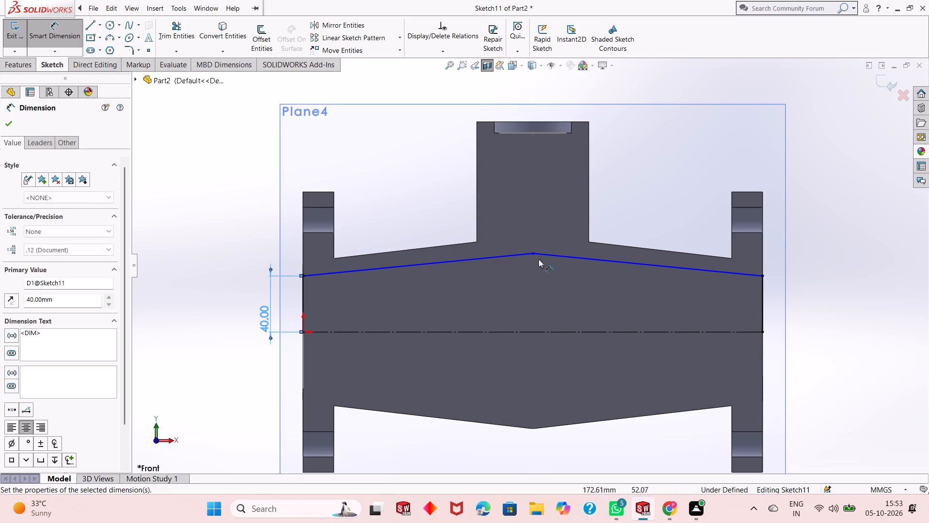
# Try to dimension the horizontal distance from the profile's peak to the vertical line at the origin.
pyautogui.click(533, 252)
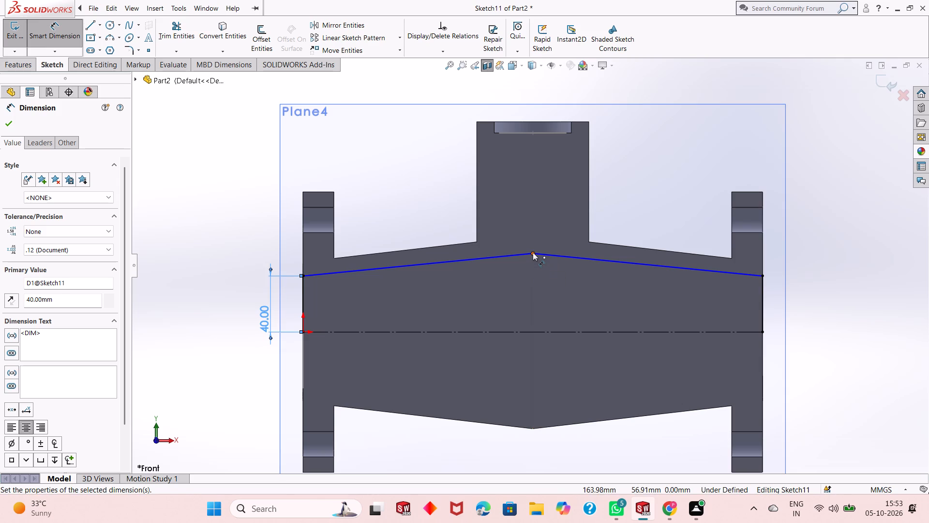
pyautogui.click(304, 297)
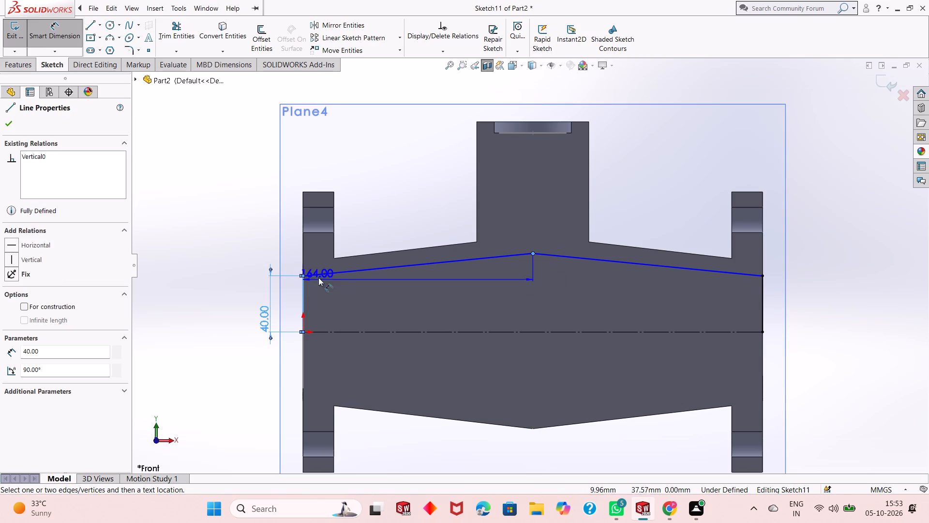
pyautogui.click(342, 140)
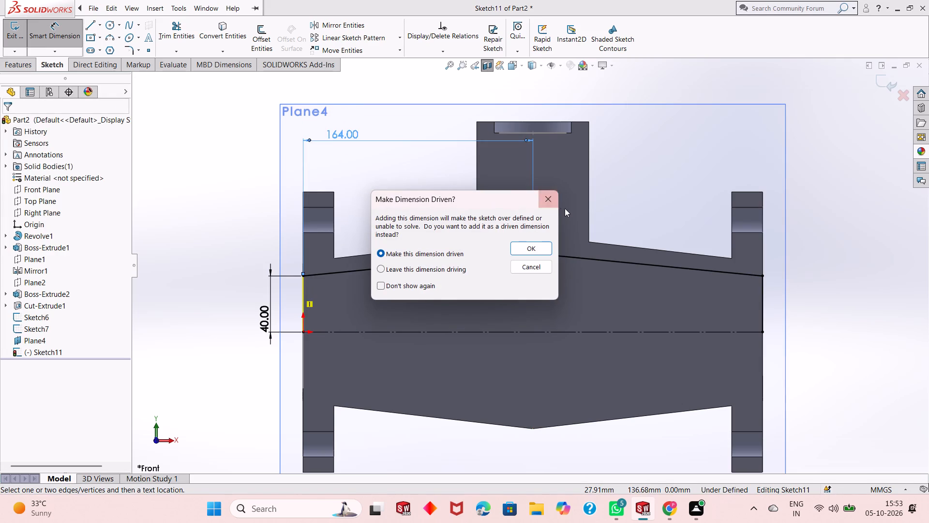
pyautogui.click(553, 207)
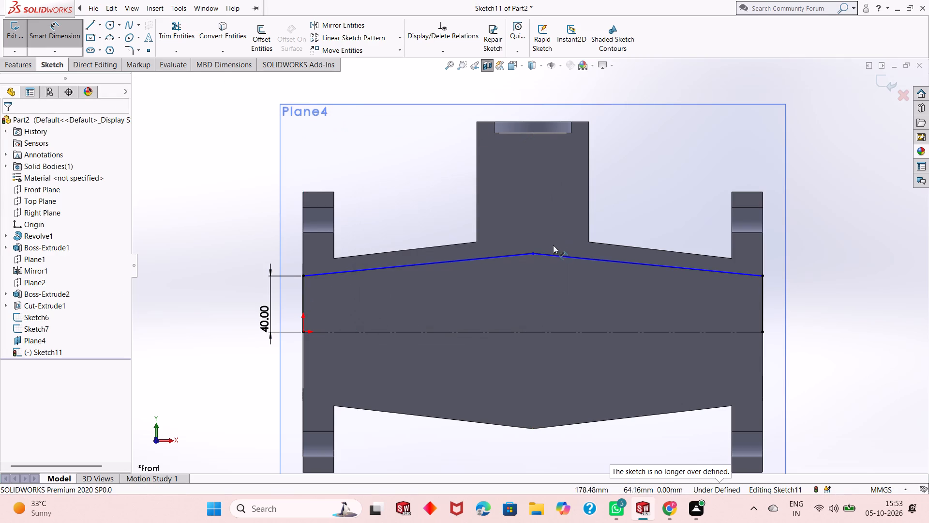
# Dimension the angle between the second sloped line and the horizontal construction line.
pyautogui.click(554, 255)
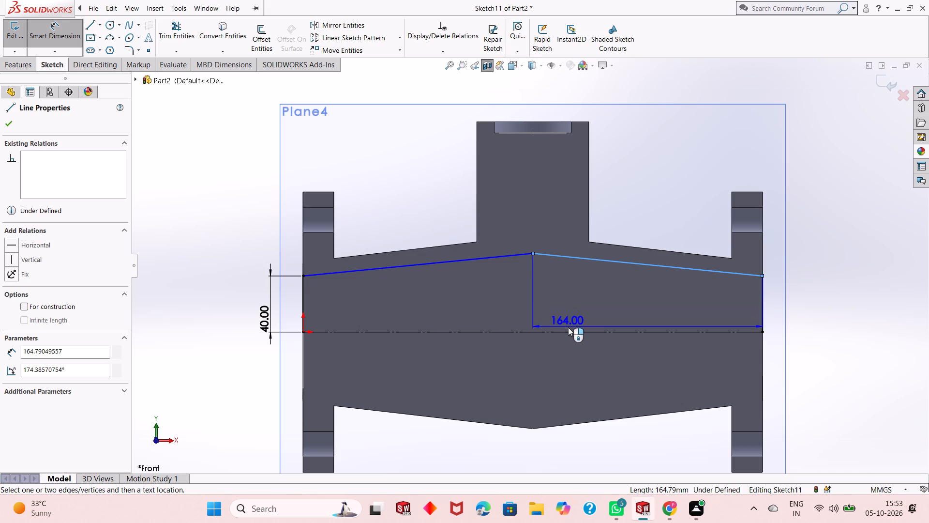
pyautogui.click(570, 331)
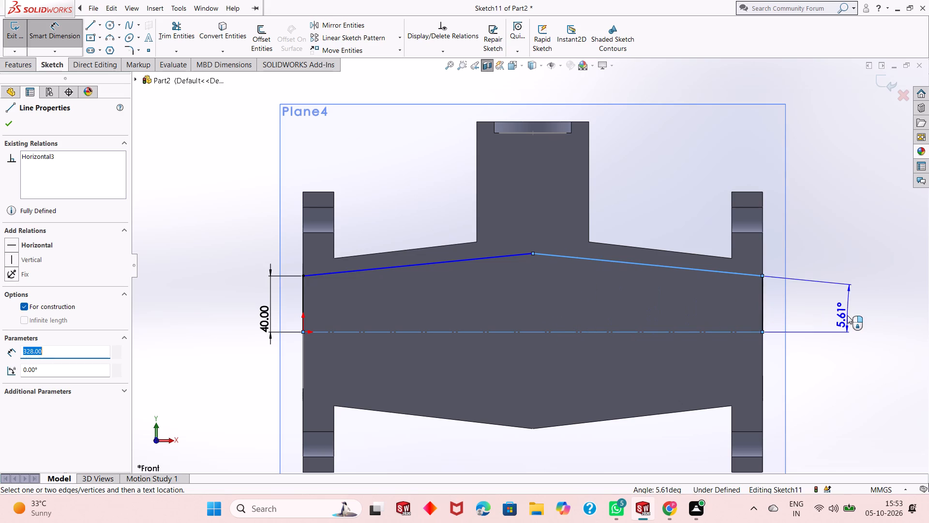
pyautogui.click(701, 281)
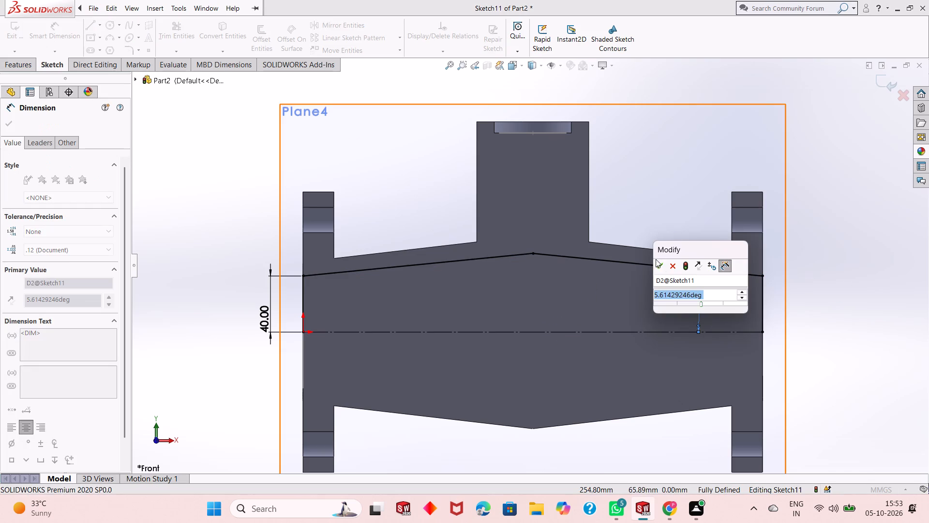
pyautogui.click(659, 263)
pyautogui.press('Escape')
pyautogui.press('Escape')
pyautogui.press('Escape')
pyautogui.press('Escape')
pyautogui.press('Escape')
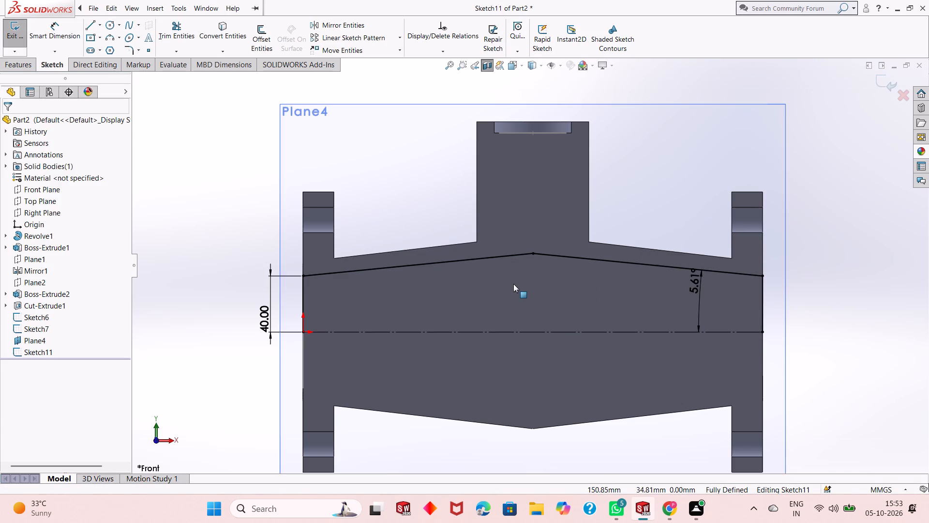
# Cut-revolve the automatically closed profile 360° about the horizontal construction line and inspect the resulting cavity.
pyautogui.scroll(1, 513, 284)
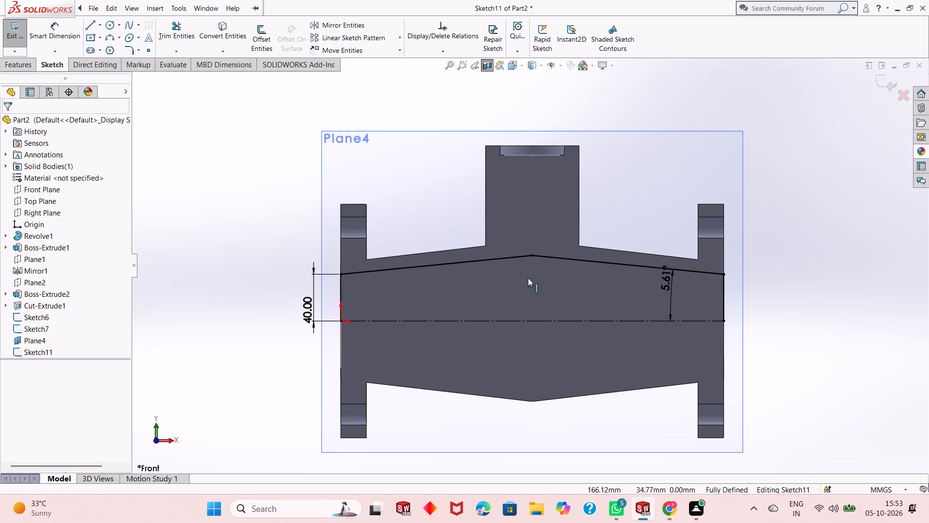
pyautogui.click(12, 61)
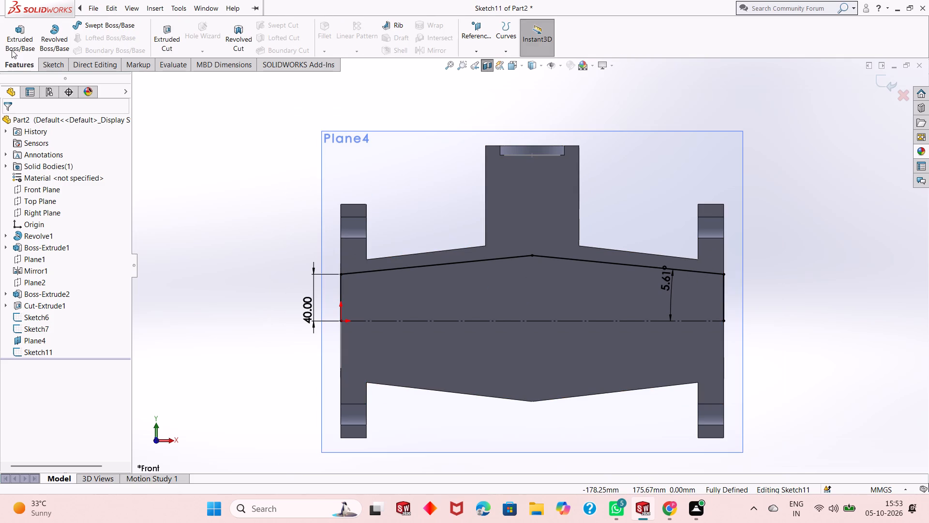
pyautogui.click(241, 42)
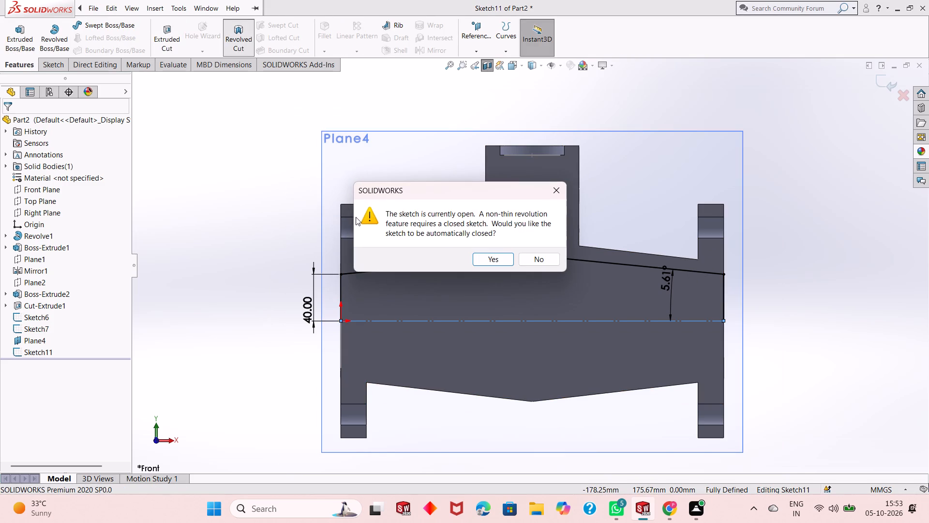
pyautogui.click(502, 254)
pyautogui.moveTo(454, 278); pyautogui.dragTo(524, 275, button='middle')
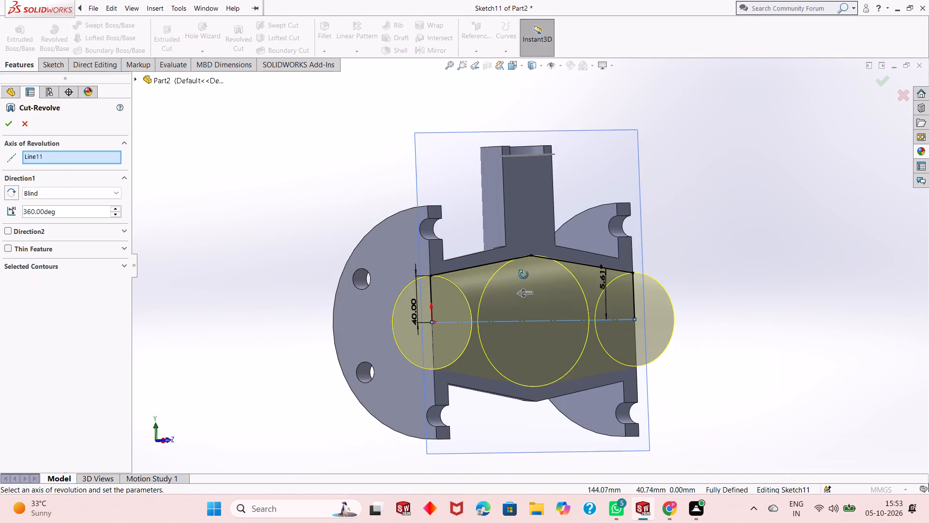
pyautogui.moveTo(524, 275); pyautogui.dragTo(563, 282, button='middle')
pyautogui.scroll(-5, 580, 334)
pyautogui.scroll(2, 530, 323)
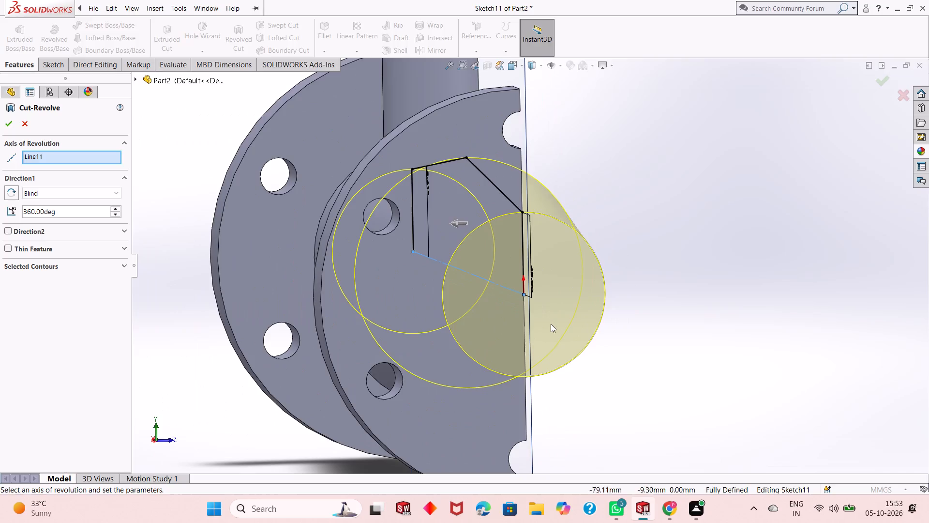
pyautogui.moveTo(575, 330); pyautogui.dragTo(497, 326, button='middle')
pyautogui.scroll(4, 471, 305)
pyautogui.scroll(-2, 729, 263)
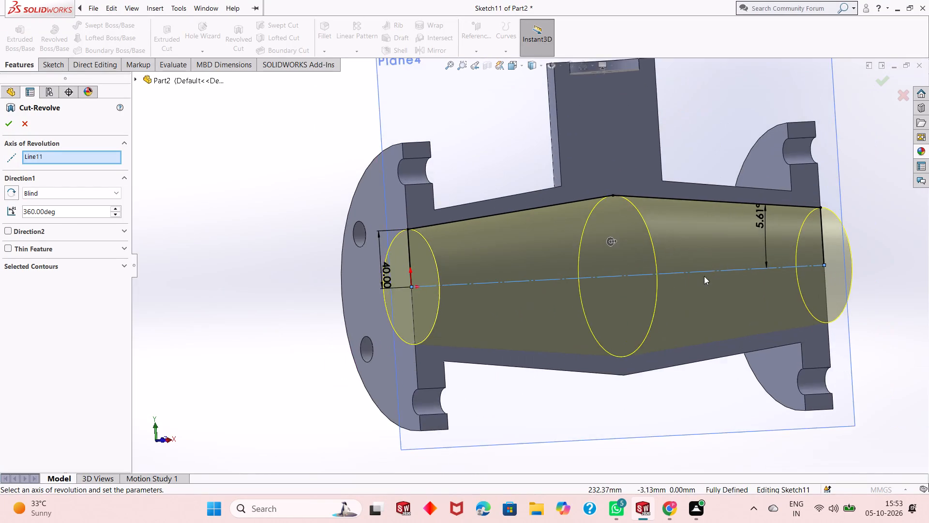
pyautogui.scroll(2, 704, 276)
pyautogui.moveTo(777, 235); pyautogui.dragTo(723, 274, button='middle')
pyautogui.scroll(-4, 742, 230)
pyautogui.moveTo(789, 279); pyautogui.dragTo(744, 294, button='middle')
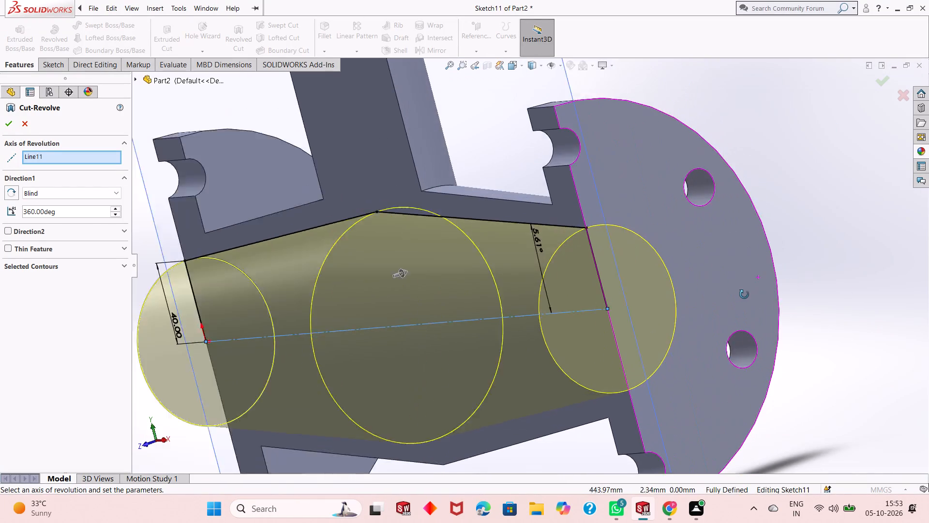
pyautogui.moveTo(744, 294); pyautogui.dragTo(757, 283, button='middle')
pyautogui.scroll(4, 585, 280)
pyautogui.moveTo(514, 285); pyautogui.dragTo(624, 247, button='middle')
pyautogui.click(7, 125)
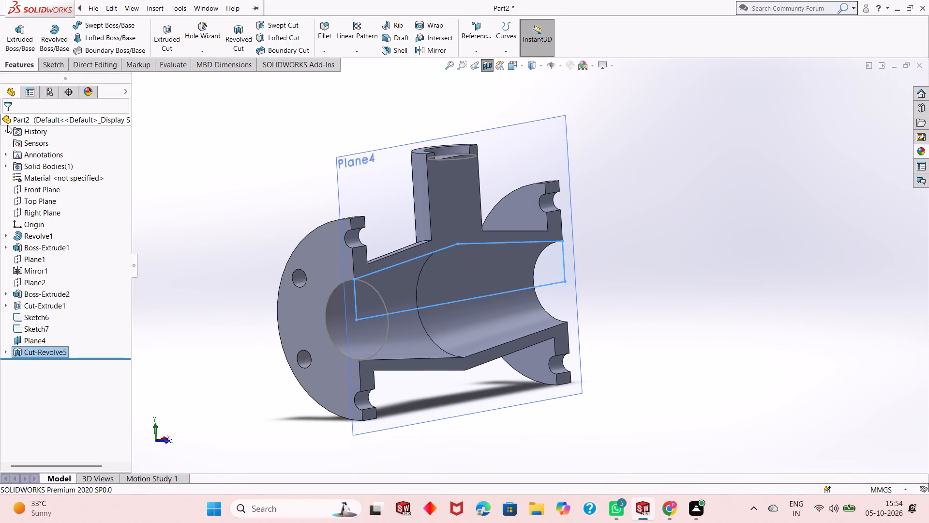
pyautogui.press('Escape')
pyautogui.moveTo(486, 311); pyautogui.dragTo(460, 295, button='middle')
pyautogui.press('Escape')
pyautogui.press('Escape')
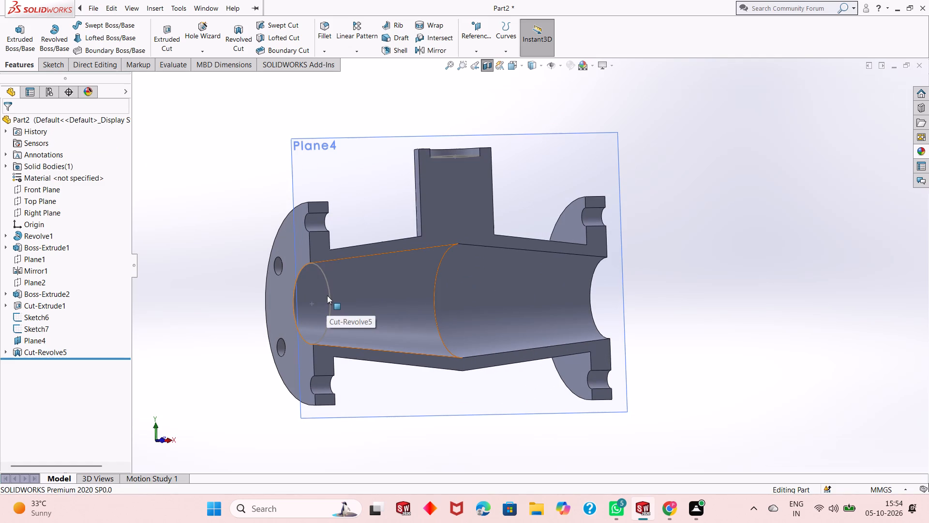
# Hide Plane4 from the sectioned valve body.
pyautogui.scroll(1, 440, 211)
pyautogui.scroll(-3, 446, 235)
pyautogui.press('Escape')
pyautogui.press('Escape')
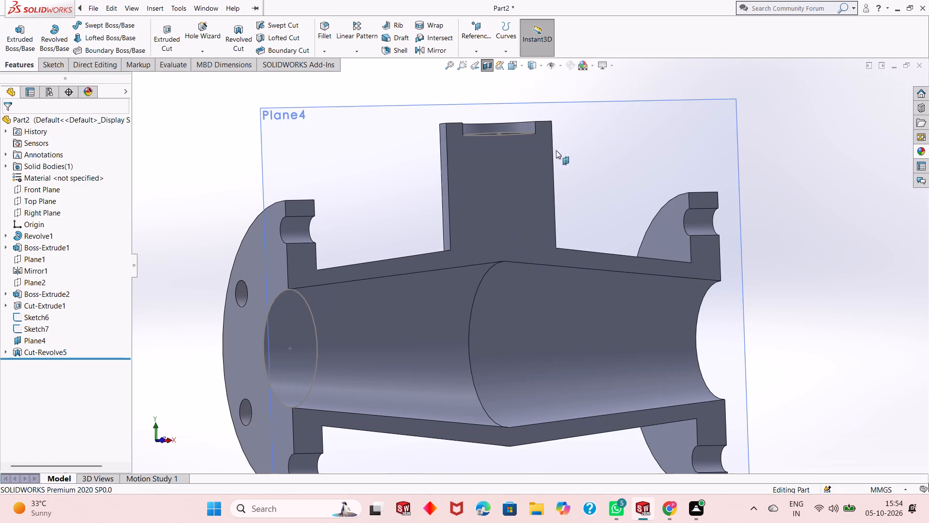
pyautogui.rightClick(612, 124)
pyautogui.click(649, 109)
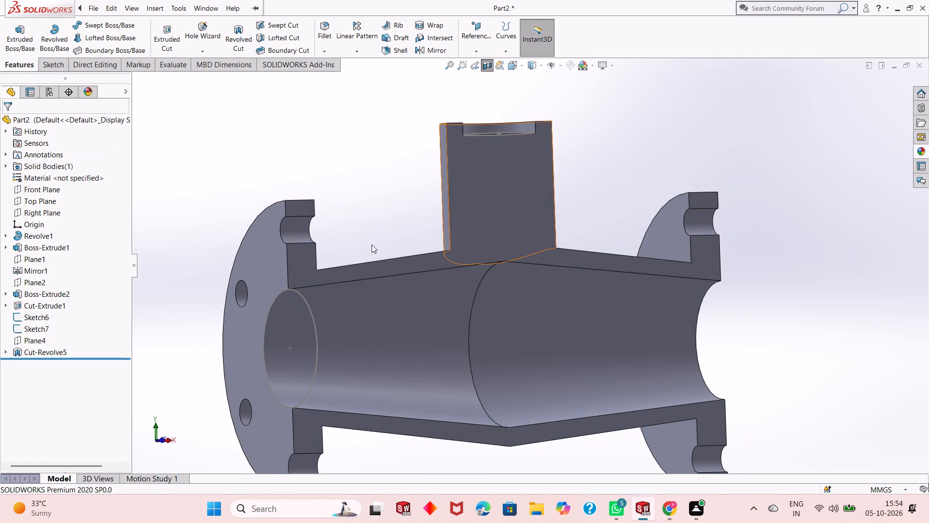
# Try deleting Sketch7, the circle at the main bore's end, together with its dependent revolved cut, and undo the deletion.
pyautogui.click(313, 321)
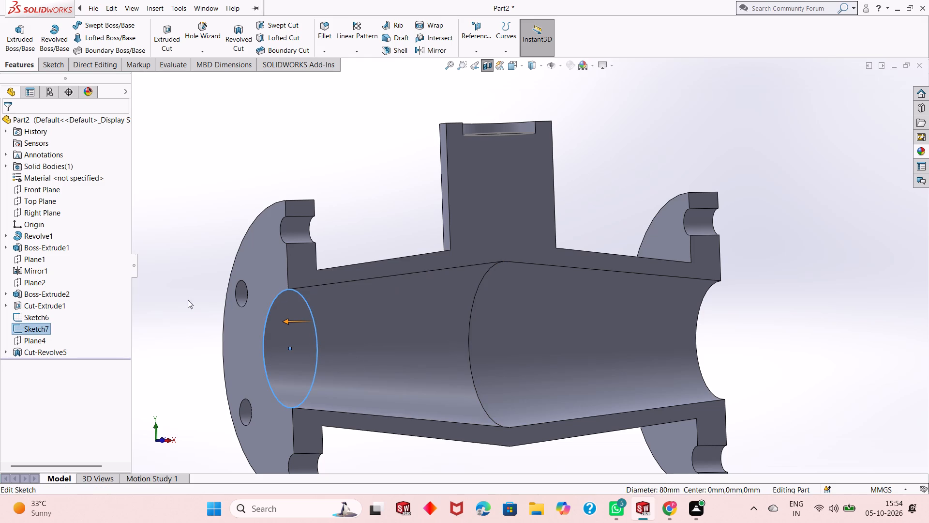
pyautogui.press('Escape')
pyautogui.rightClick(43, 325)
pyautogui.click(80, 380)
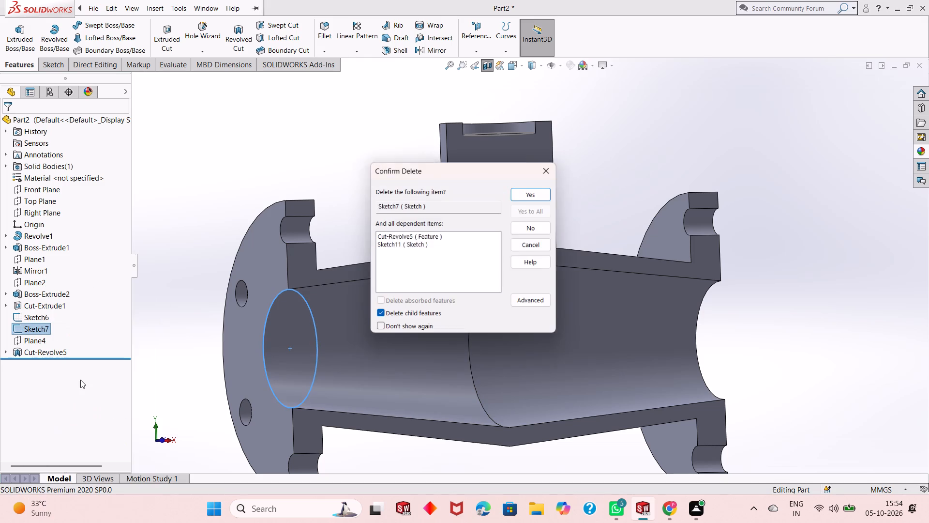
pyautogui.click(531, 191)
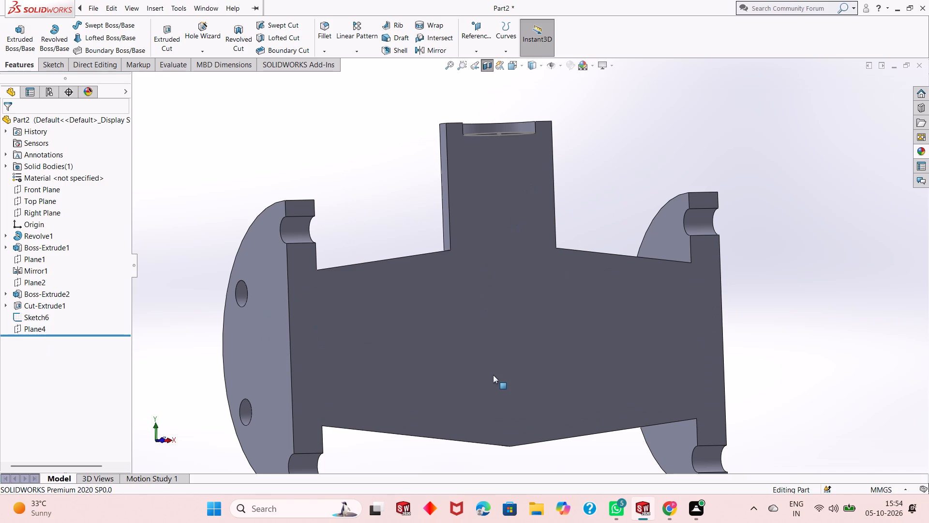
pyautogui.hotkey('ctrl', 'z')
# Hide Sketch7, the circle at the end of the main bore.
pyautogui.rightClick(34, 325)
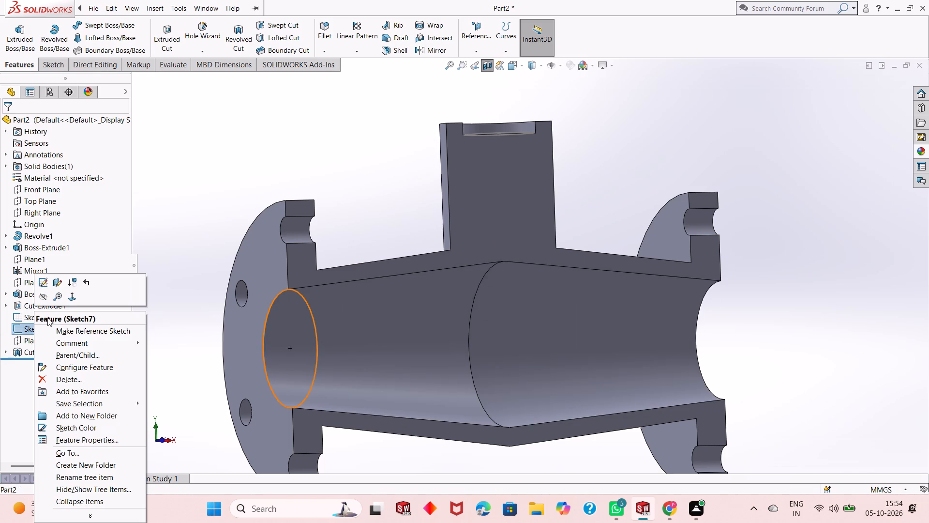
pyautogui.click(45, 293)
pyautogui.scroll(2, 357, 338)
pyautogui.press('Escape')
# Open Sketch6, the circle inside the branch's top recess, for editing.
pyautogui.moveTo(516, 315); pyautogui.dragTo(520, 316, button='middle')
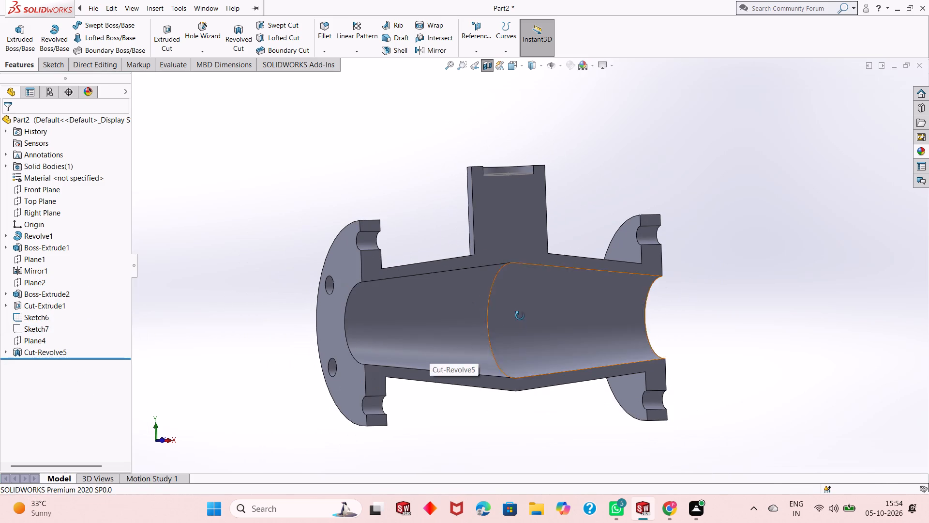
pyautogui.moveTo(520, 316); pyautogui.dragTo(535, 308, button='middle')
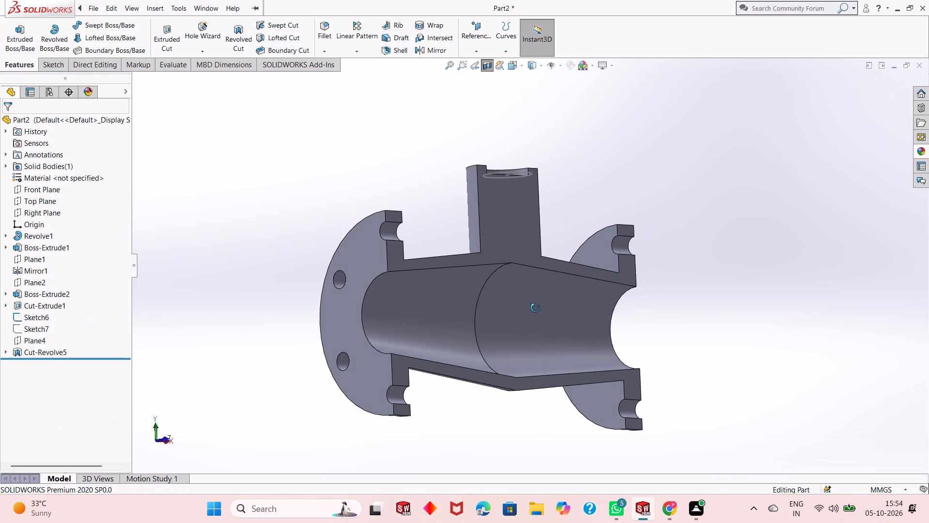
pyautogui.moveTo(535, 308); pyautogui.dragTo(489, 321, button='middle')
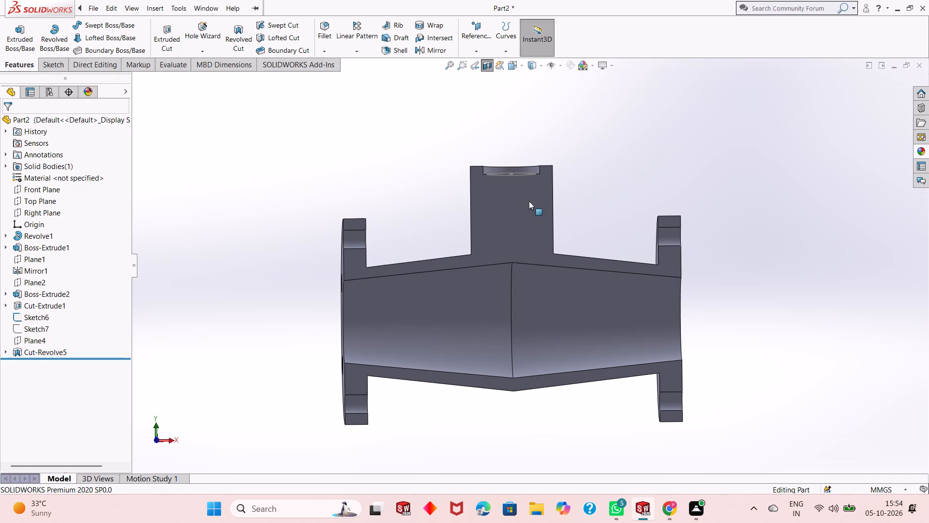
pyautogui.click(523, 174)
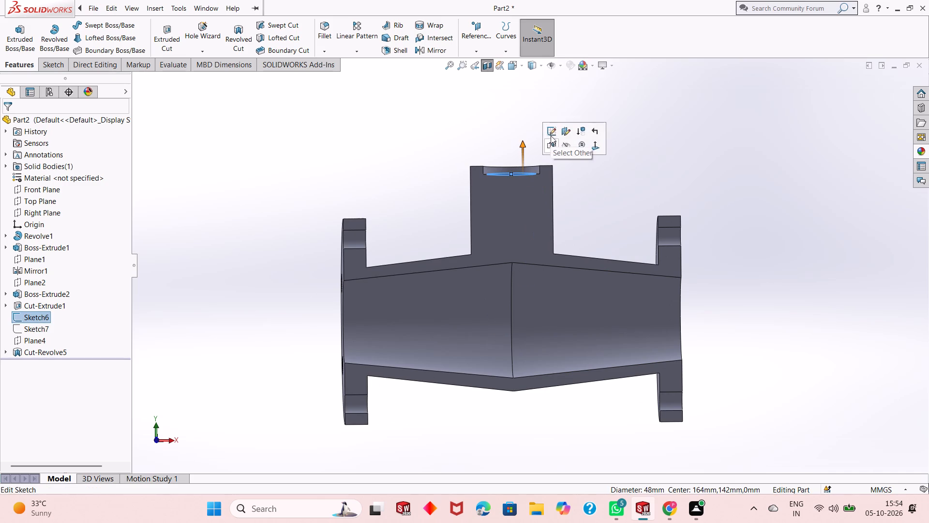
pyautogui.click(555, 129)
pyautogui.moveTo(543, 151); pyautogui.dragTo(544, 298, button='middle')
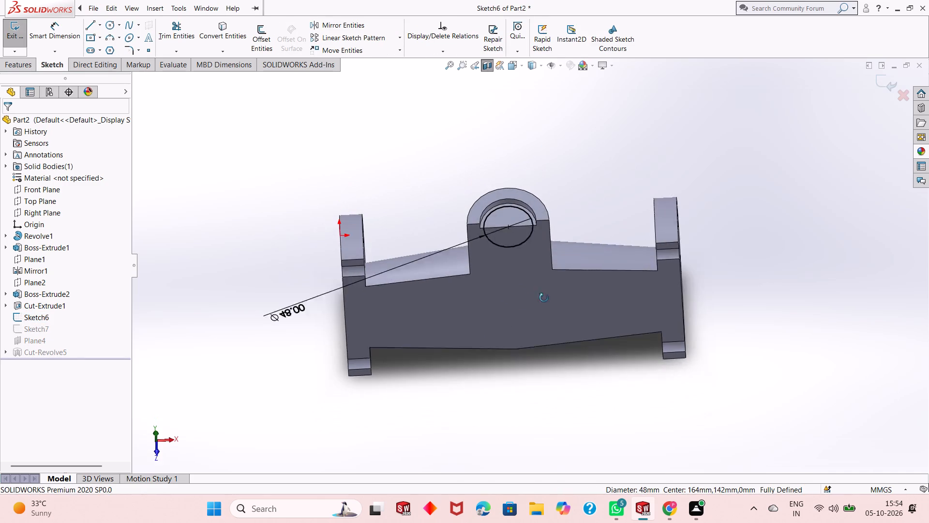
pyautogui.moveTo(544, 298); pyautogui.dragTo(544, 306, button='middle')
pyautogui.scroll(1, 544, 306)
# Start a blind extruded cut of the 48 mm circle down the branch, trying depths of 50 mm and 70 mm.
pyautogui.click(18, 68)
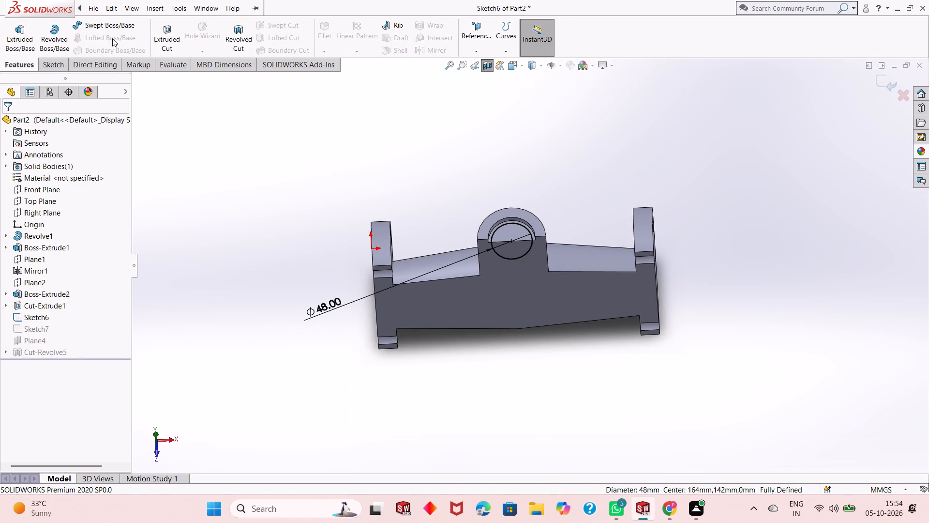
pyautogui.click(180, 44)
pyautogui.moveTo(505, 260); pyautogui.dragTo(506, 229, button='middle')
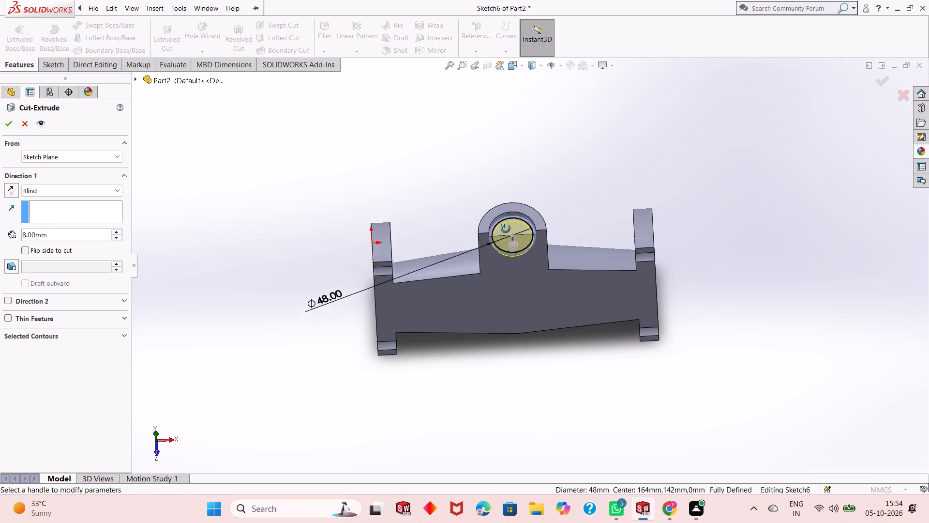
pyautogui.moveTo(506, 229); pyautogui.dragTo(506, 143, button='middle')
pyautogui.scroll(-3, 517, 231)
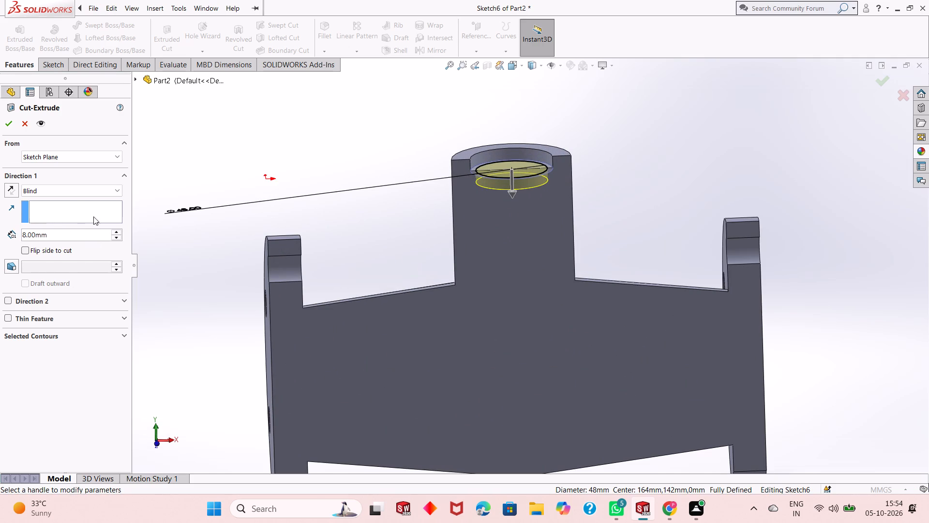
pyautogui.doubleClick(59, 234)
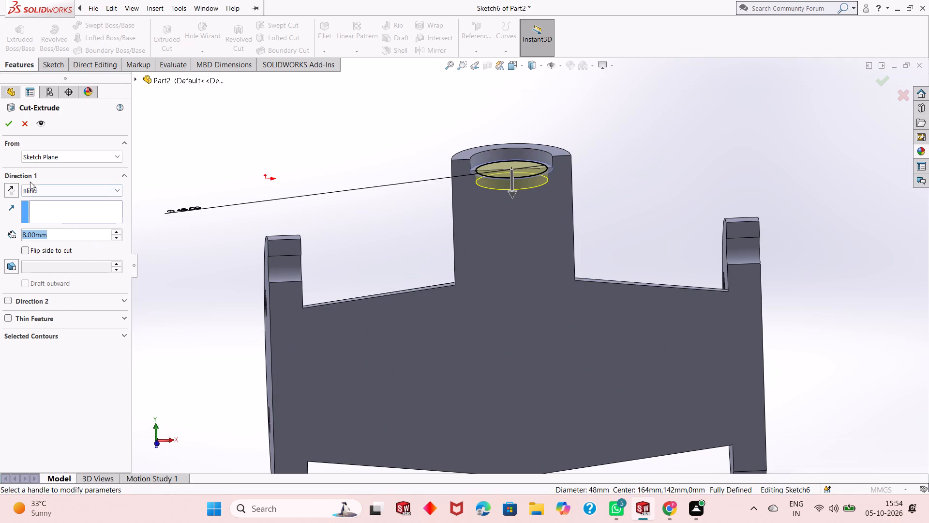
pyautogui.write('50')
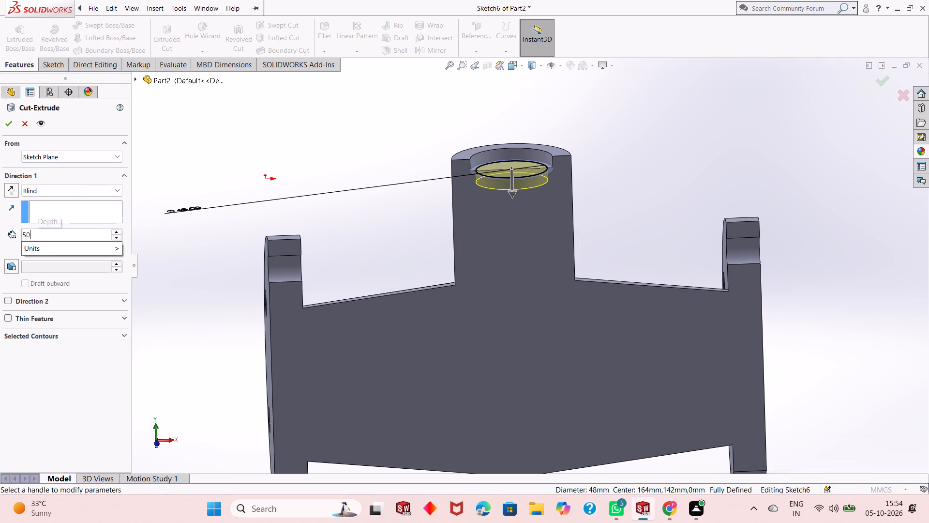
pyautogui.press('Return')
pyautogui.click(105, 235)
pyautogui.doubleClick(105, 235)
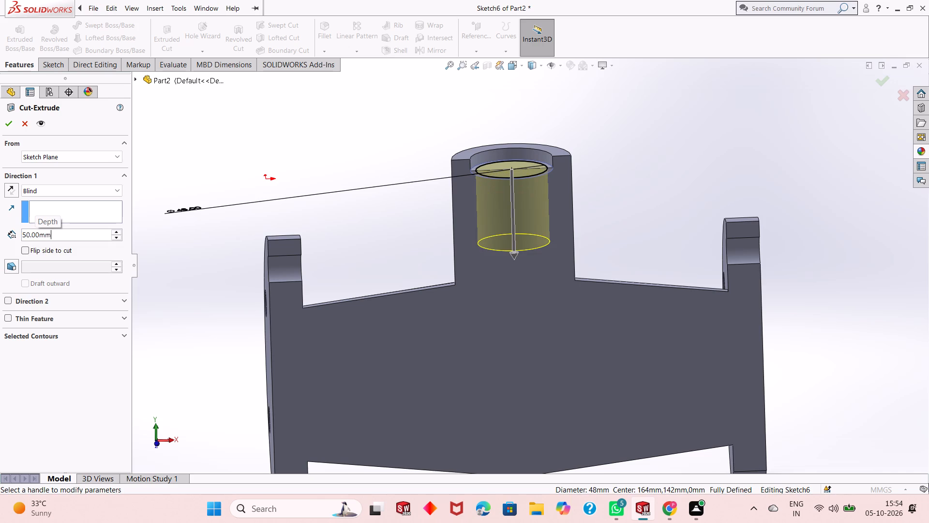
pyautogui.click(105, 235)
pyautogui.write('70')
pyautogui.press('Return')
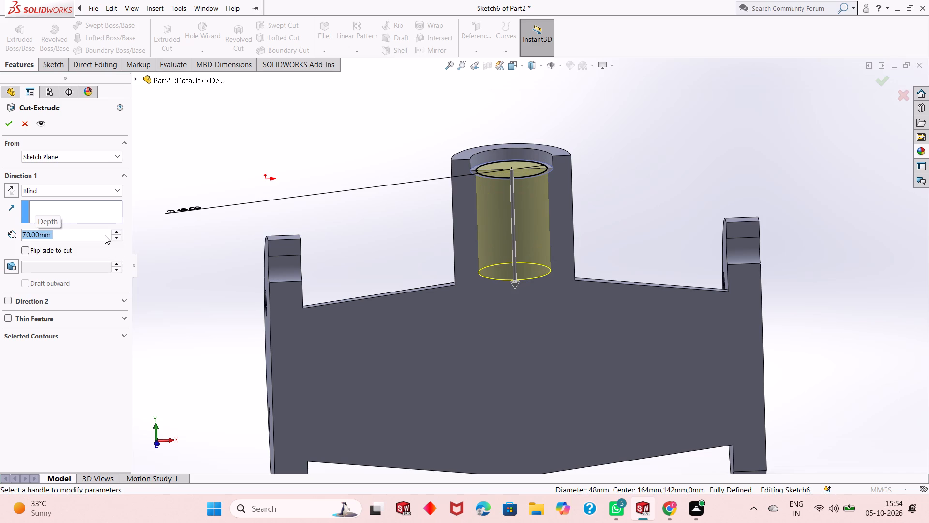
# Set the branch bore's cut depth to 90 mm and apply the extruded cut.
pyautogui.press('5')
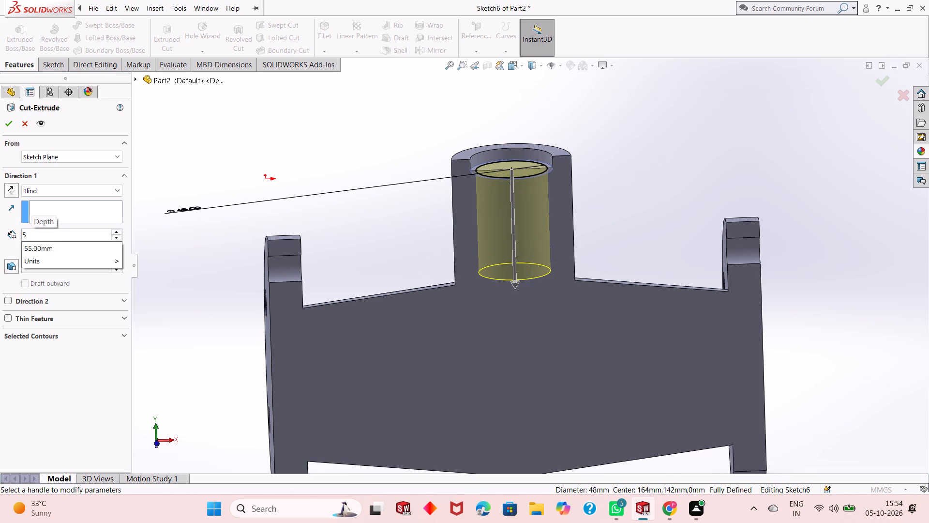
pyautogui.press('BackSpace')
pyautogui.press('BackSpace')
pyautogui.write('90')
pyautogui.press('Return')
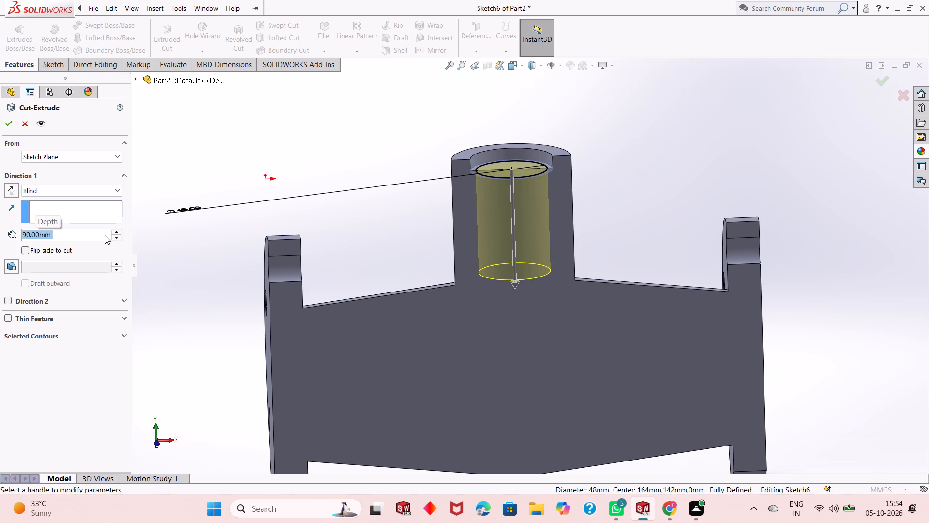
pyautogui.click(10, 122)
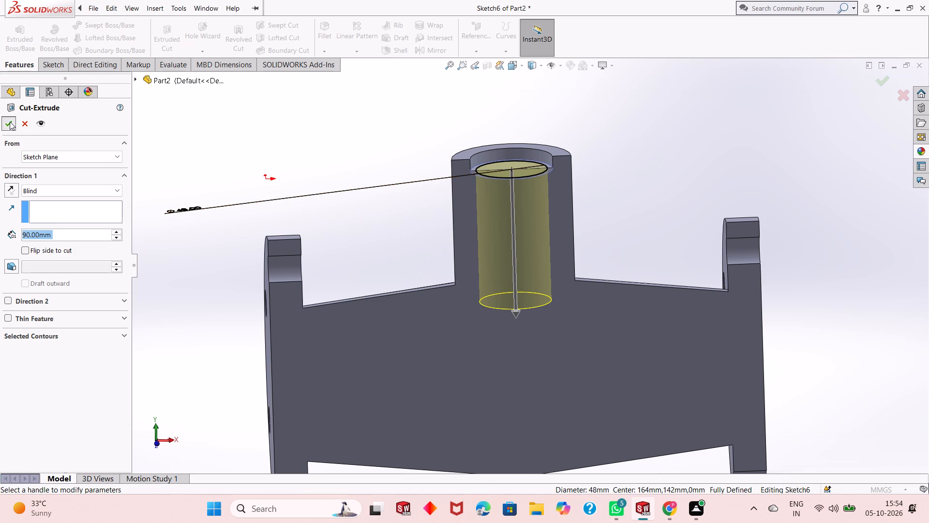
# Examine in section how the branch bore meets the double-tapered main cavity.
pyautogui.moveTo(502, 344); pyautogui.dragTo(500, 234, button='middle')
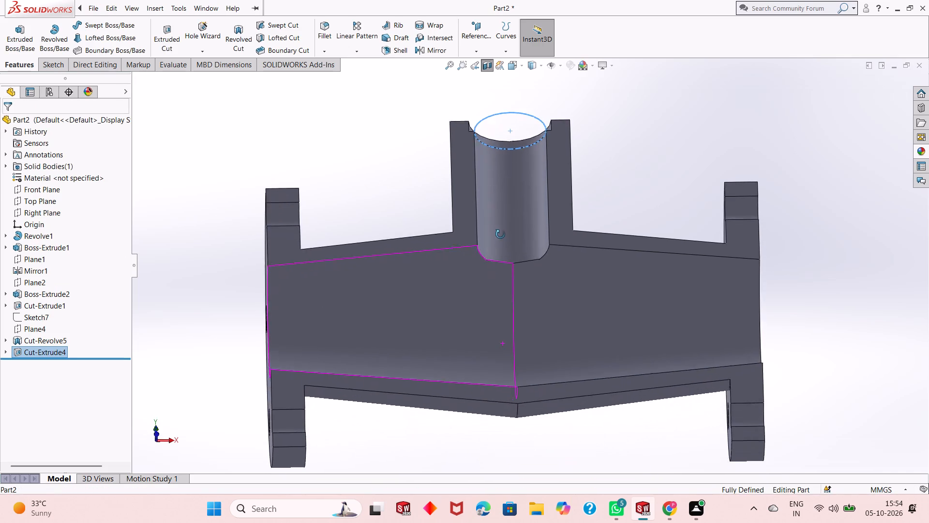
pyautogui.moveTo(500, 234); pyautogui.dragTo(507, 302, button='middle')
pyautogui.press('Escape')
pyautogui.press('Escape')
pyautogui.moveTo(548, 346); pyautogui.dragTo(542, 377, button='middle')
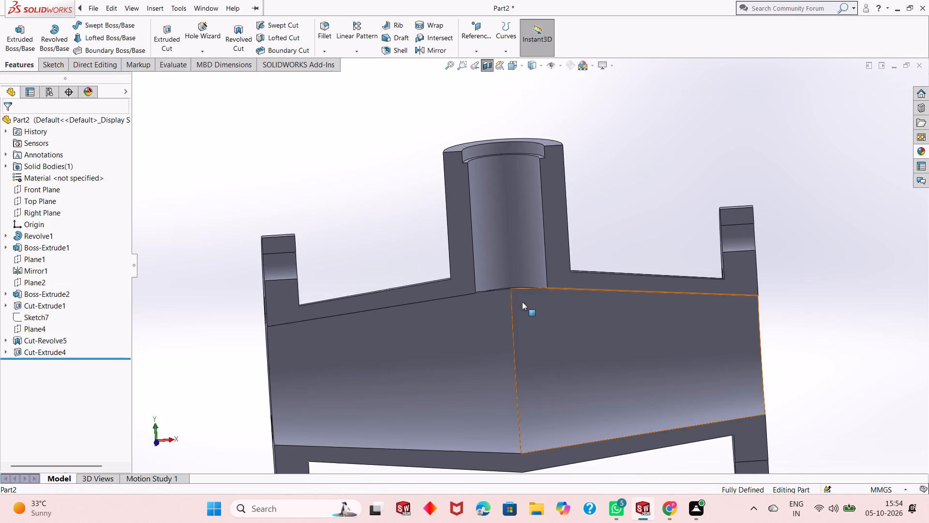
pyautogui.scroll(-2, 519, 294)
pyautogui.scroll(3, 563, 375)
pyautogui.moveTo(563, 375); pyautogui.dragTo(574, 363, button='middle')
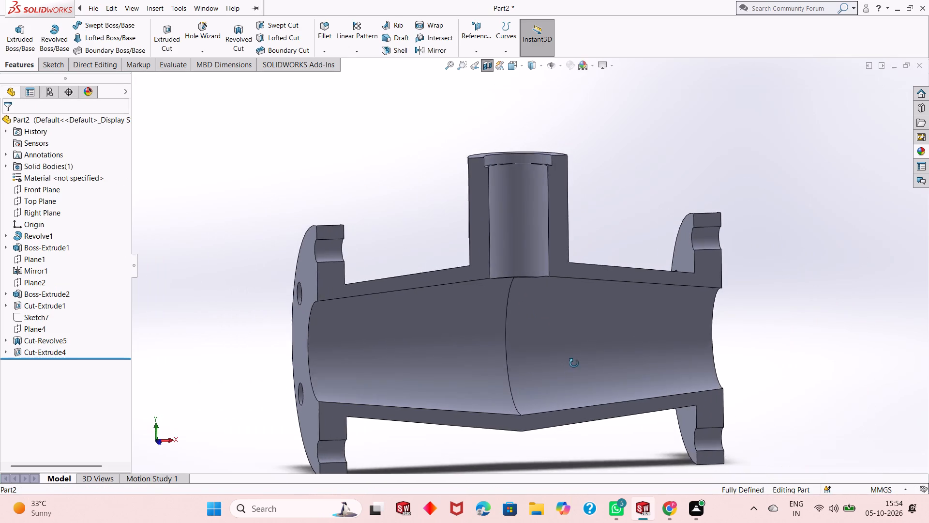
pyautogui.moveTo(574, 363); pyautogui.dragTo(609, 351, button='middle')
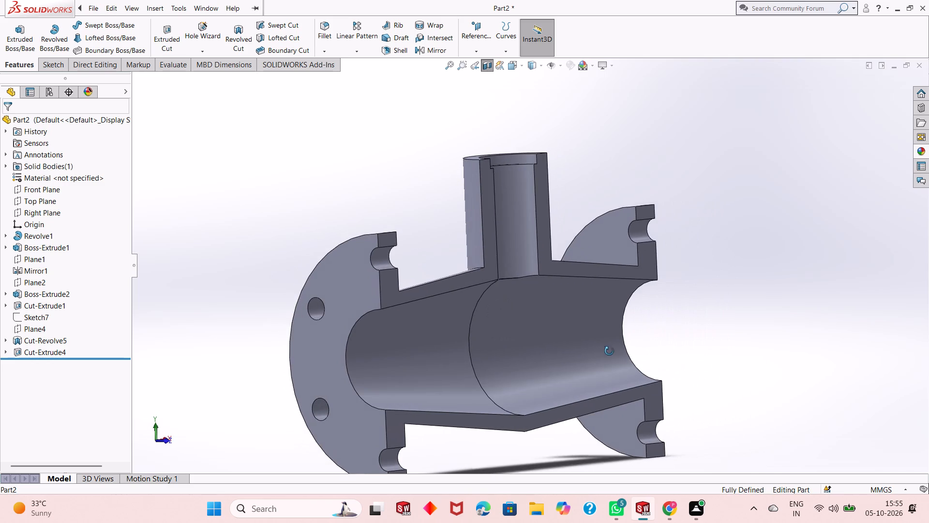
pyautogui.moveTo(609, 351); pyautogui.dragTo(590, 356, button='middle')
pyautogui.scroll(-2, 538, 328)
pyautogui.moveTo(528, 343); pyautogui.dragTo(507, 338, button='middle')
pyautogui.scroll(3, 507, 338)
pyautogui.moveTo(503, 322); pyautogui.dragTo(509, 324, button='middle')
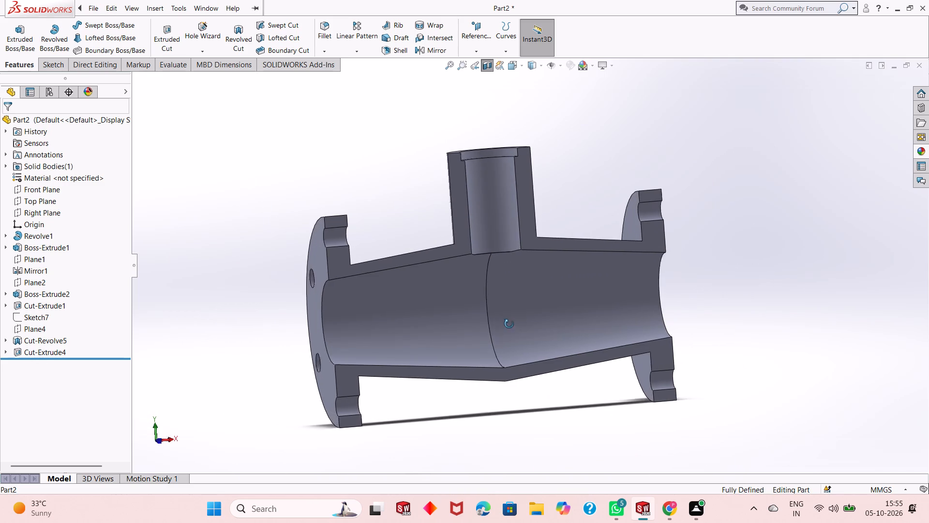
pyautogui.moveTo(509, 324); pyautogui.dragTo(490, 325, button='middle')
pyautogui.scroll(1, 490, 325)
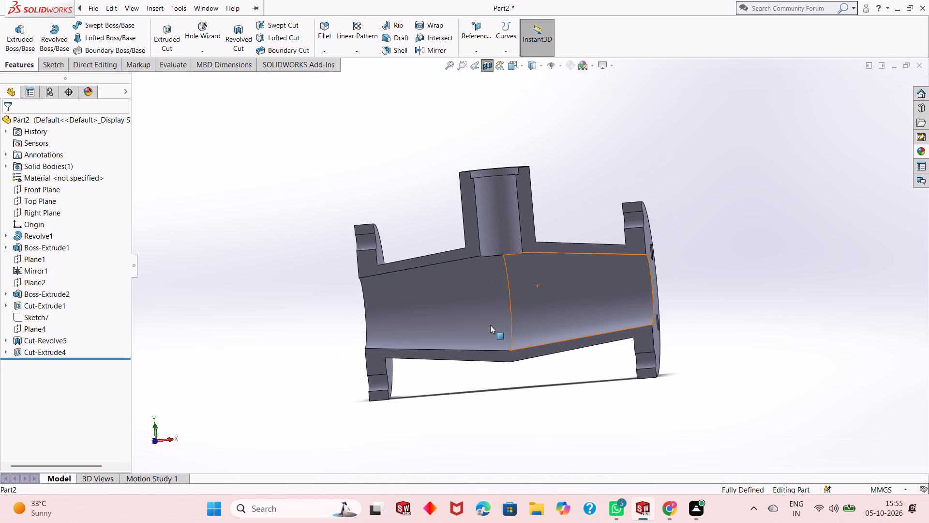
pyautogui.moveTo(493, 326); pyautogui.dragTo(523, 345, button='middle')
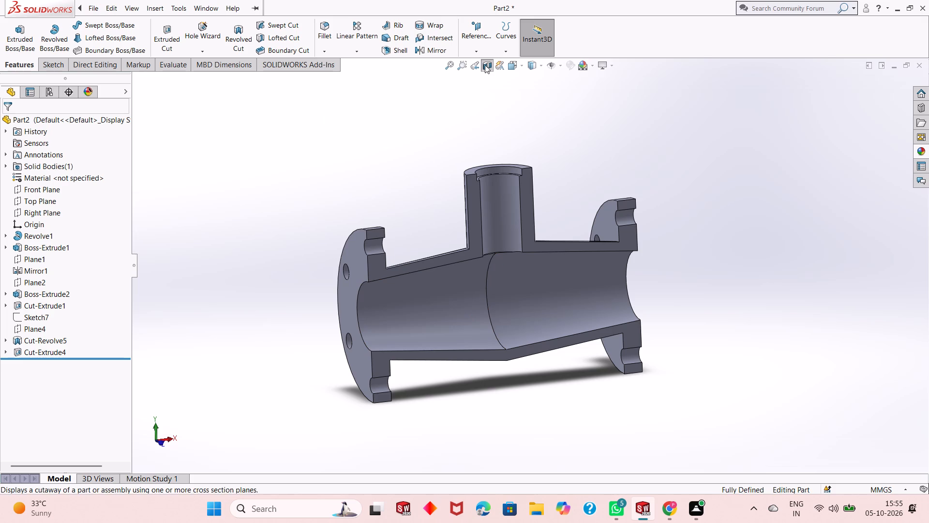
# Turn off the section view to show the complete valve body.
pyautogui.click(489, 64)
# Start a sketch on the branch's annular top face and view it face-on.
pyautogui.moveTo(526, 226); pyautogui.dragTo(532, 293, button='middle')
pyautogui.moveTo(534, 285); pyautogui.dragTo(534, 310, button='middle')
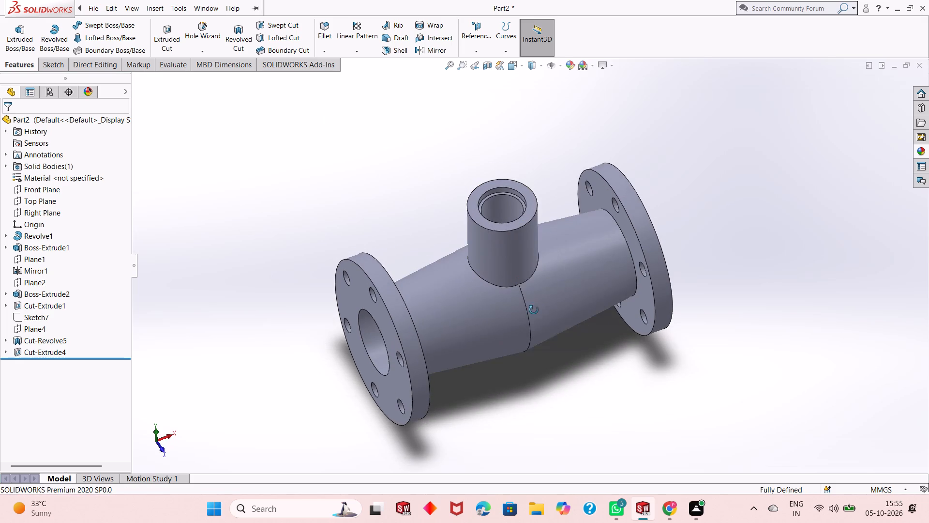
pyautogui.moveTo(534, 310); pyautogui.dragTo(534, 312, button='middle')
pyautogui.moveTo(541, 277); pyautogui.dragTo(538, 312, button='middle')
pyautogui.scroll(-3, 493, 239)
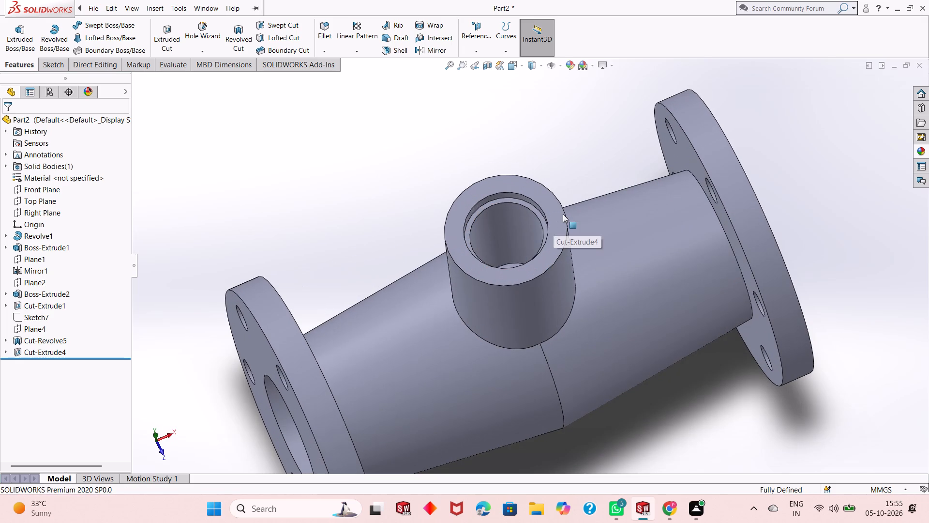
pyautogui.click(555, 207)
pyautogui.click(596, 180)
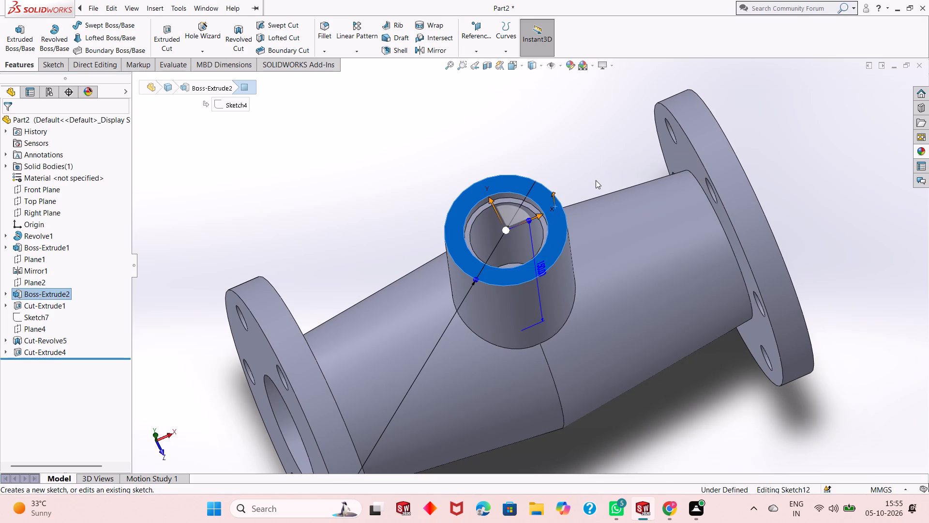
pyautogui.hotkey('ctrl', '8')
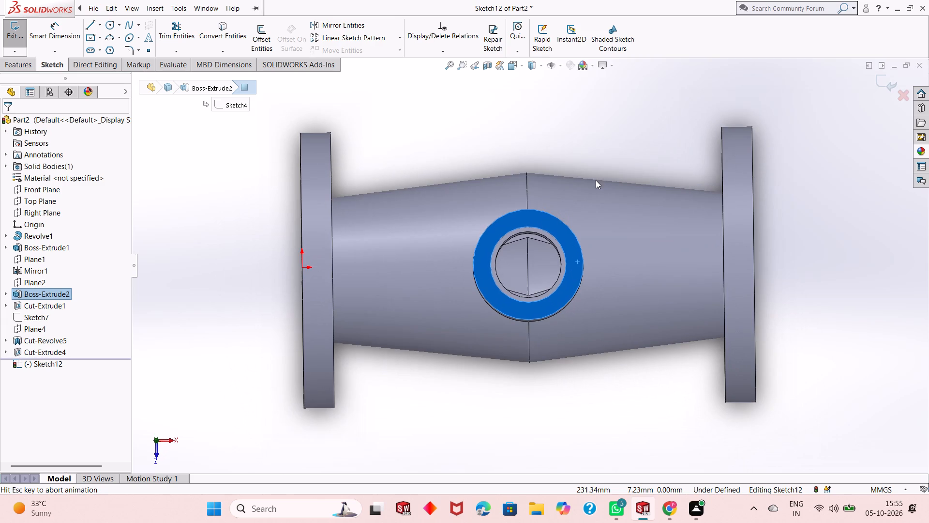
pyautogui.press('Escape')
pyautogui.press('Escape')
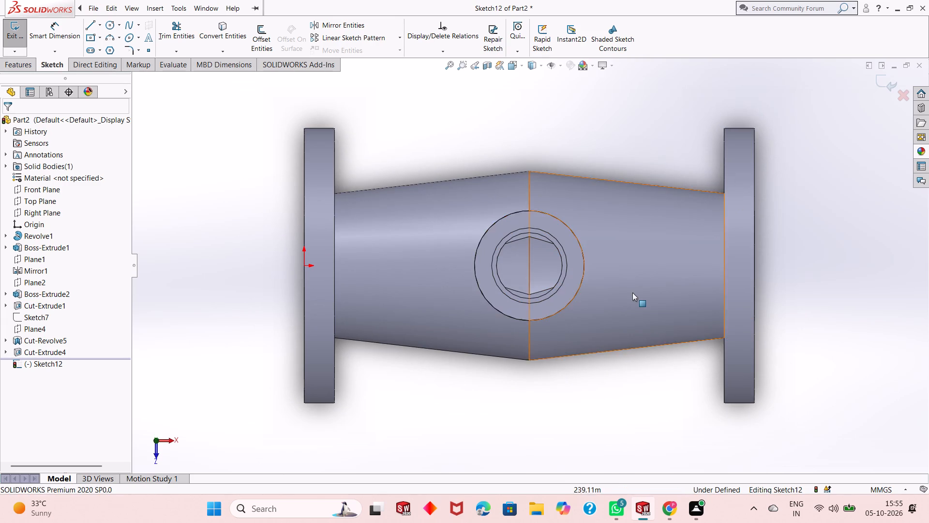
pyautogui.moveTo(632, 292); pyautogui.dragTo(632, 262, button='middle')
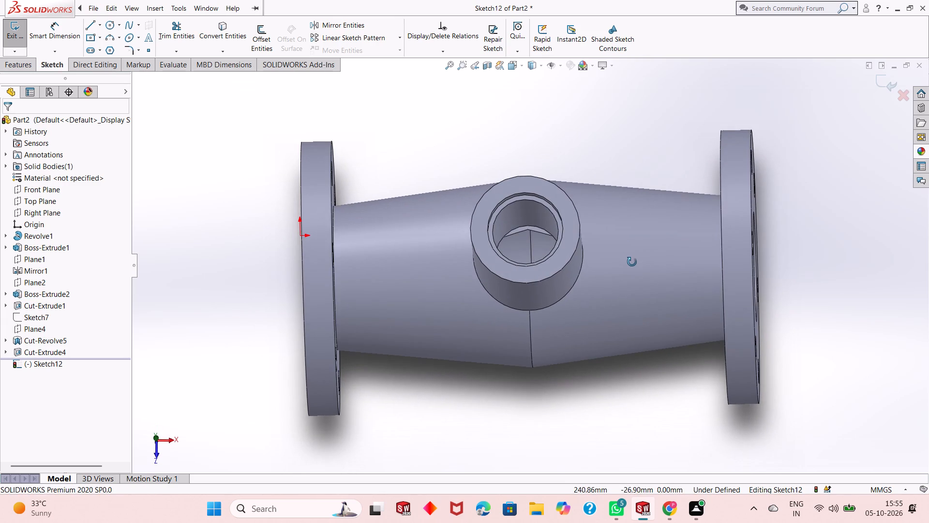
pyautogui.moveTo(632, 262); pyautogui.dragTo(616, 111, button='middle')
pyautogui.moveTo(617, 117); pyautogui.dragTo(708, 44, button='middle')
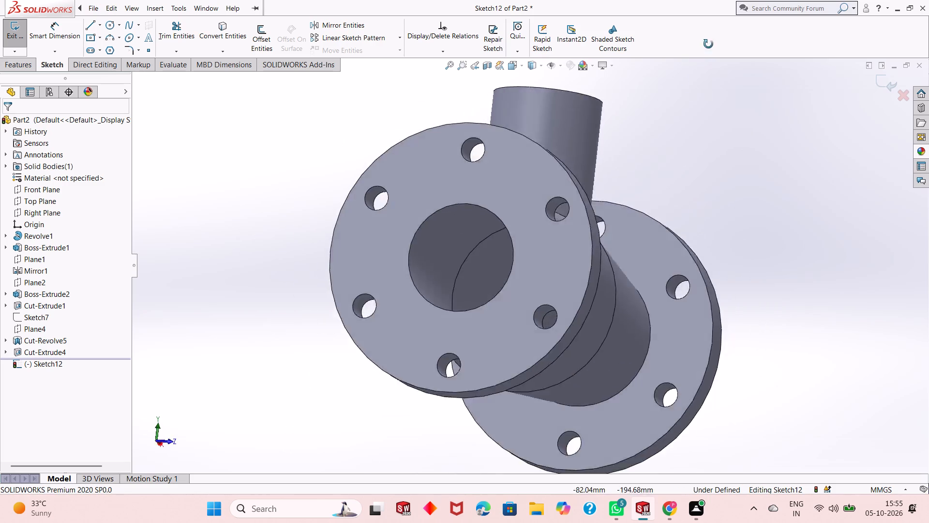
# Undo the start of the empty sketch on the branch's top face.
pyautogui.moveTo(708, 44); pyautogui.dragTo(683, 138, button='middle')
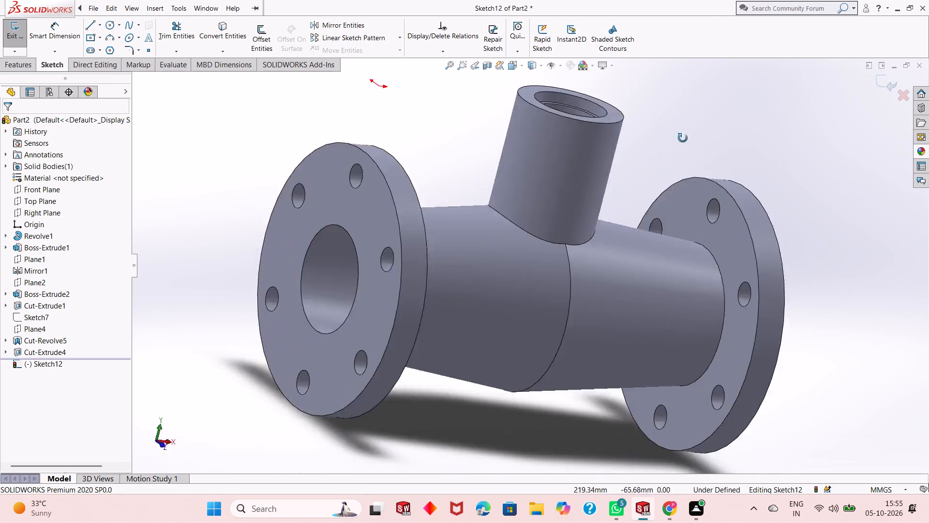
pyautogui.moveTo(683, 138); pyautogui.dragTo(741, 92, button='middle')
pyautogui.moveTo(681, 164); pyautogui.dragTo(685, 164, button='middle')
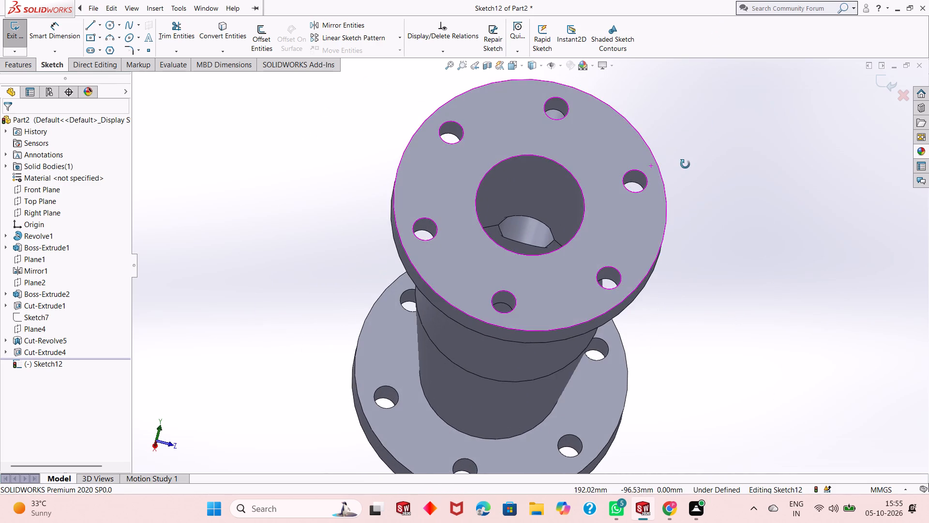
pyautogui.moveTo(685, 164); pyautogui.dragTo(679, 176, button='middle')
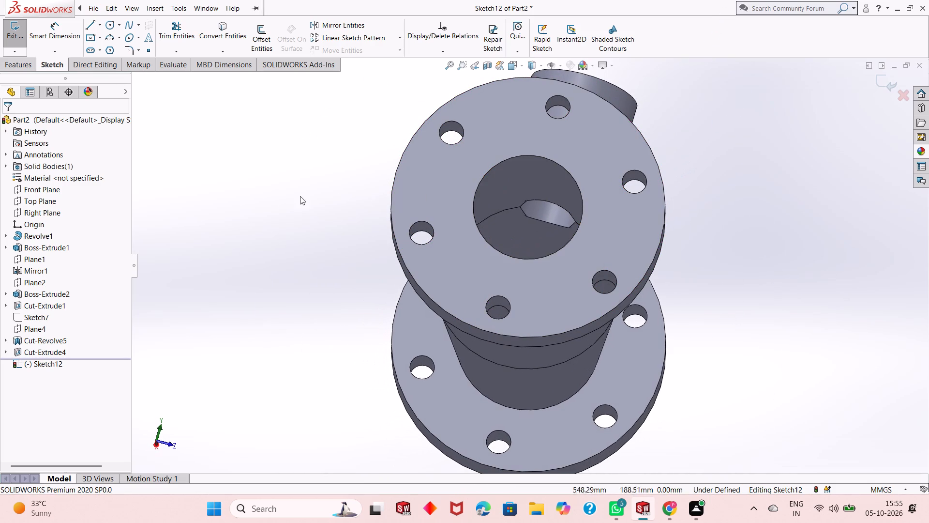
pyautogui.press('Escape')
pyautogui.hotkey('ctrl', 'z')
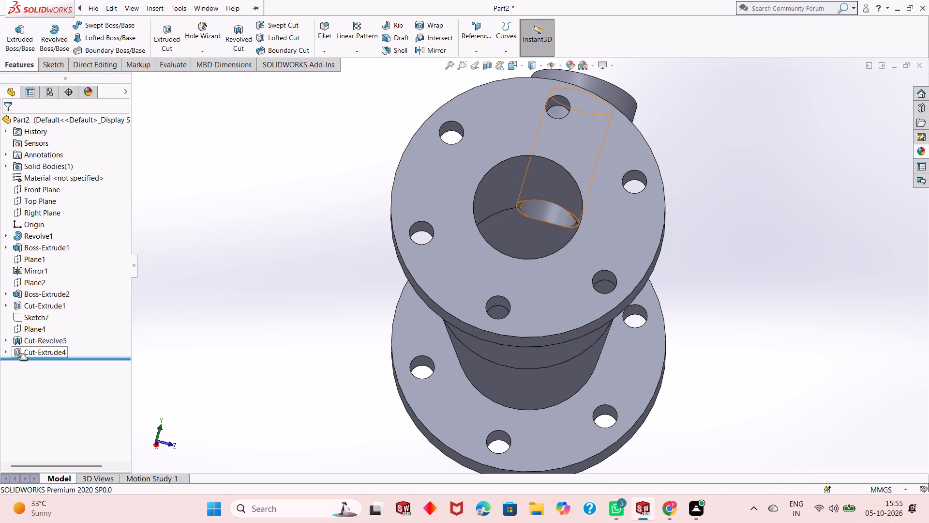
# Edit the branch bore's extruded cut and set its blind depth to 100 mm.
pyautogui.click(31, 351)
pyautogui.click(44, 324)
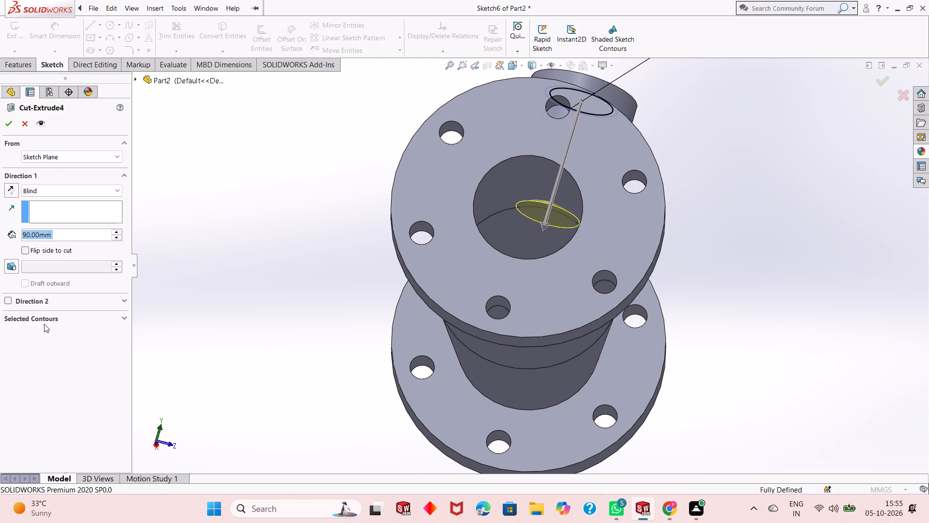
pyautogui.write('100')
pyautogui.press('Return')
pyautogui.click(2, 120)
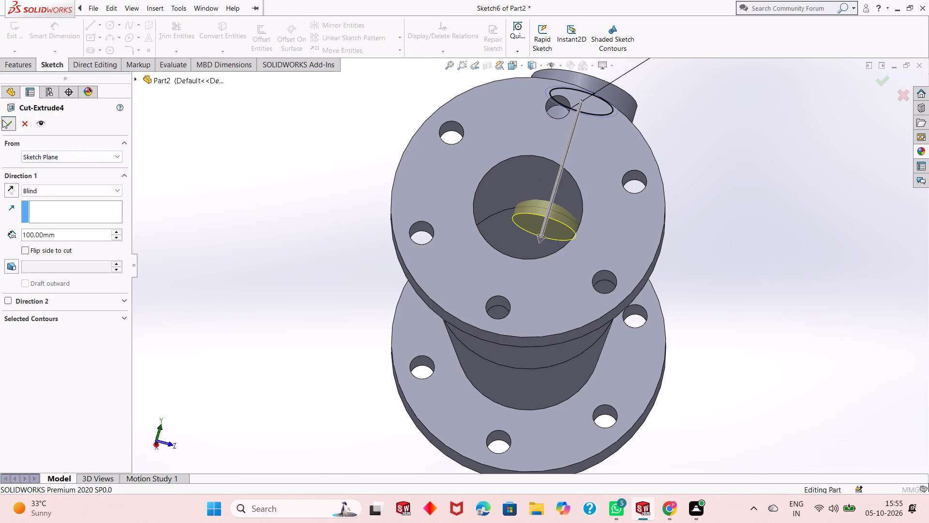
# Start a new sketch on the branch's annular top face and view it face-on.
pyautogui.moveTo(592, 227); pyautogui.dragTo(537, 334, button='middle')
pyautogui.scroll(5, 535, 311)
pyautogui.scroll(-3, 658, 121)
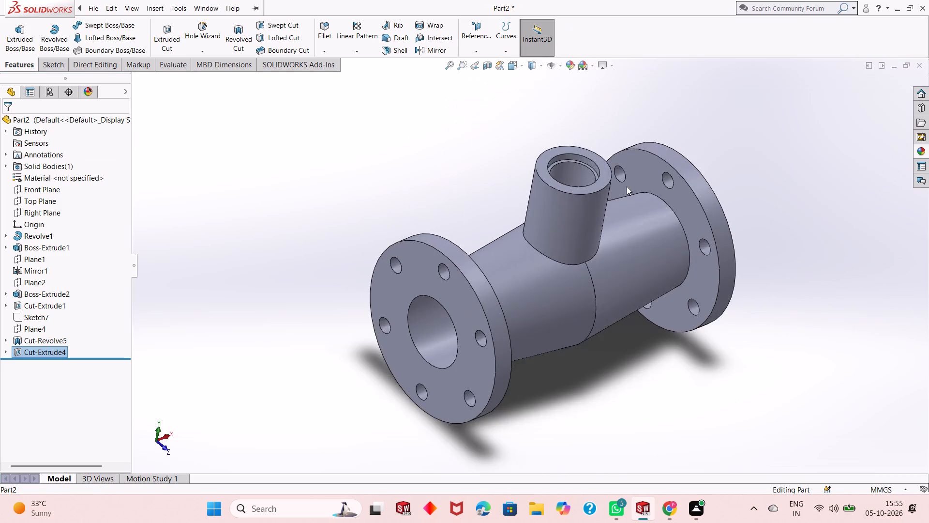
pyautogui.scroll(1, 591, 322)
pyautogui.moveTo(591, 322); pyautogui.dragTo(536, 364, button='middle')
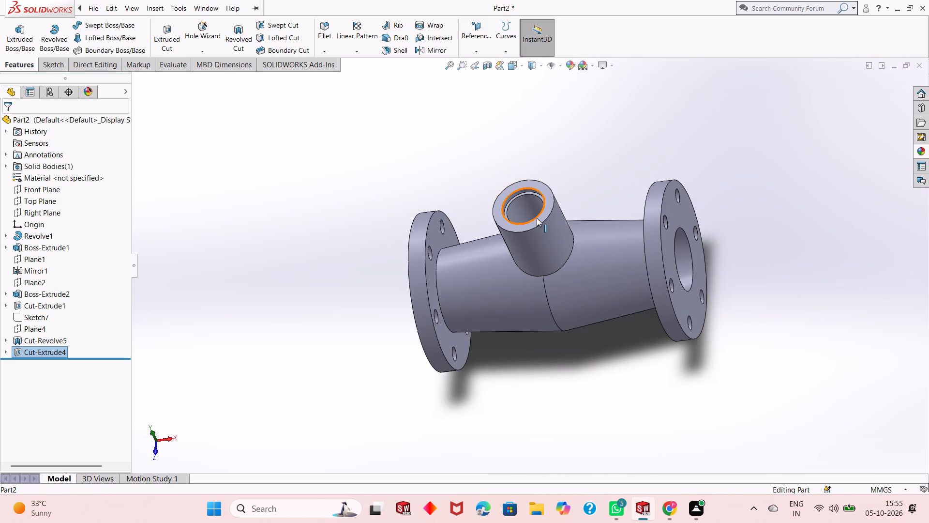
pyautogui.click(539, 221)
pyautogui.click(588, 191)
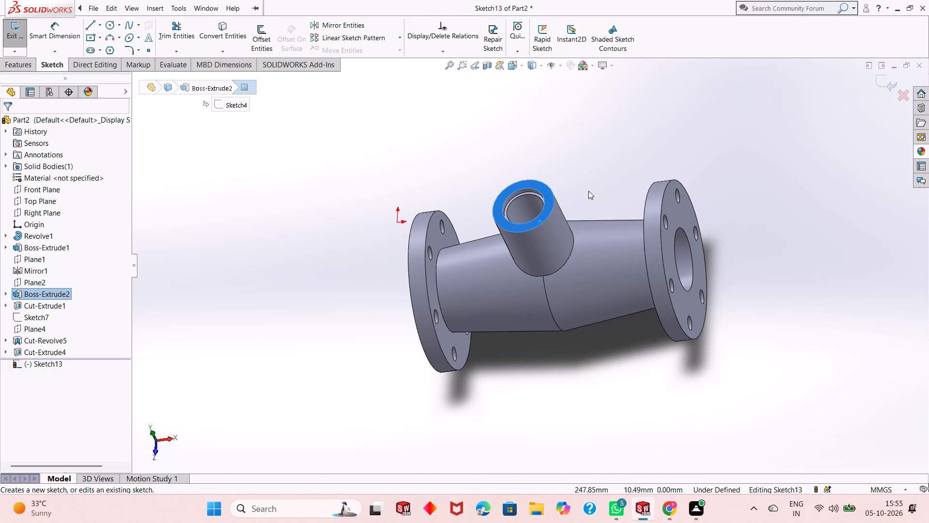
pyautogui.hotkey('ctrl', '8')
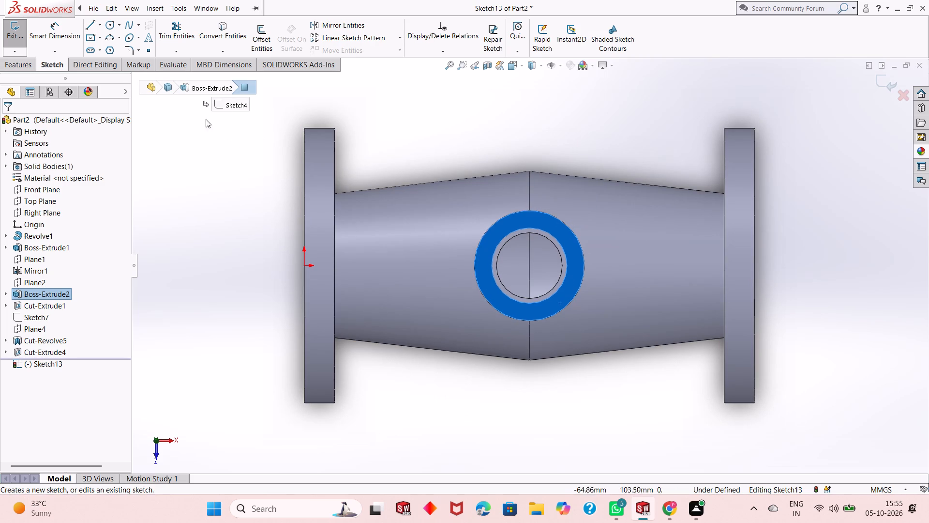
pyautogui.press('Escape')
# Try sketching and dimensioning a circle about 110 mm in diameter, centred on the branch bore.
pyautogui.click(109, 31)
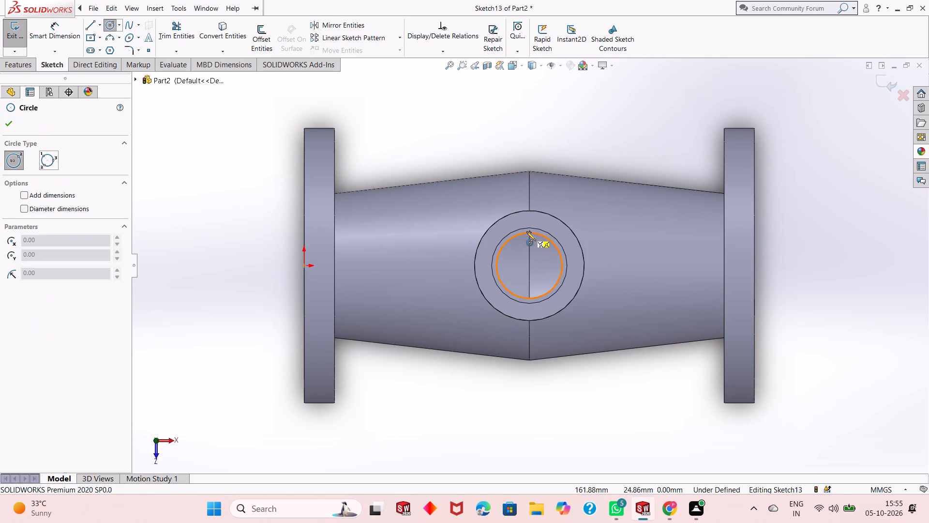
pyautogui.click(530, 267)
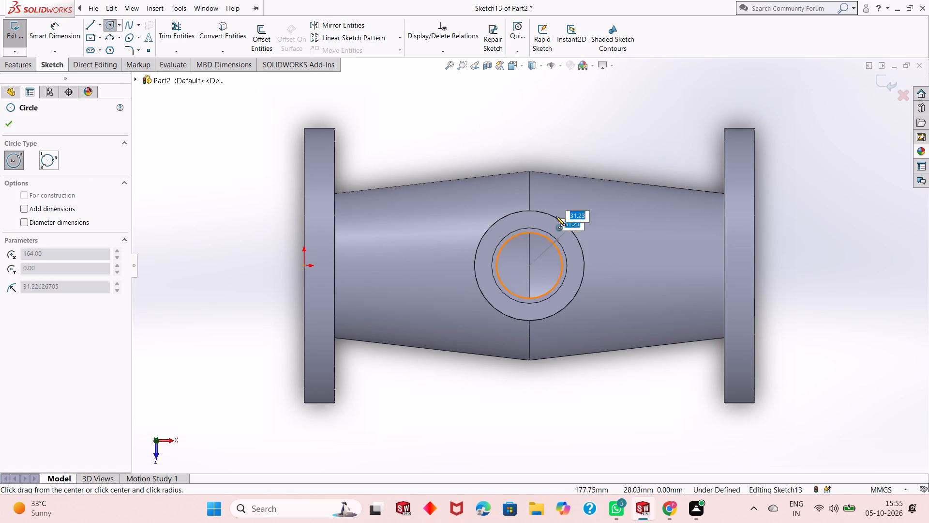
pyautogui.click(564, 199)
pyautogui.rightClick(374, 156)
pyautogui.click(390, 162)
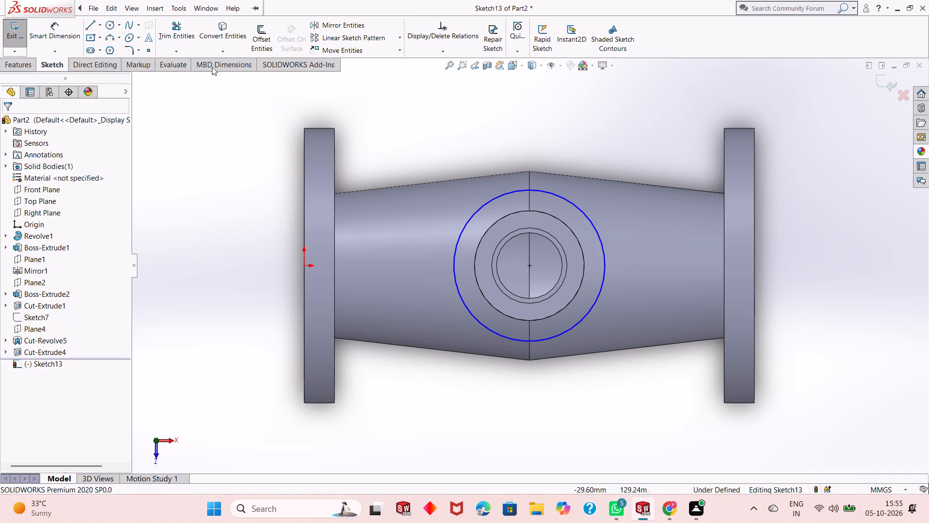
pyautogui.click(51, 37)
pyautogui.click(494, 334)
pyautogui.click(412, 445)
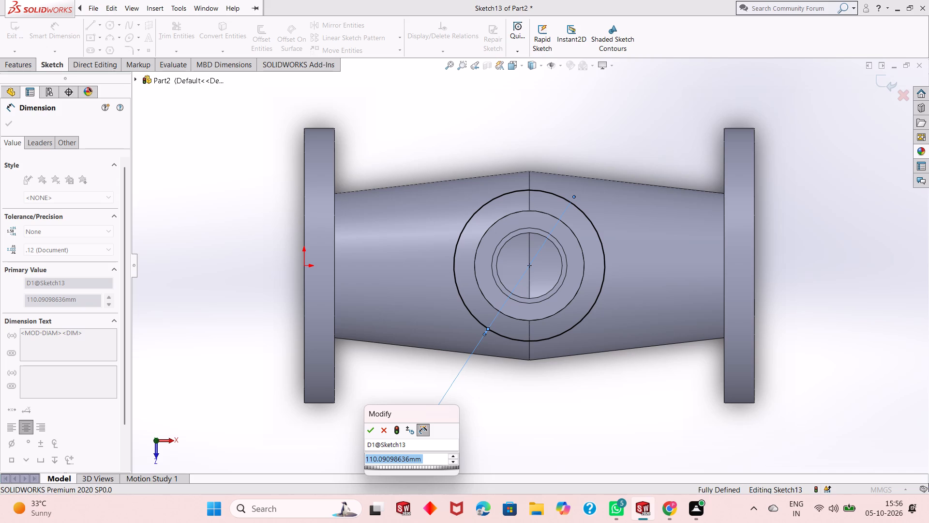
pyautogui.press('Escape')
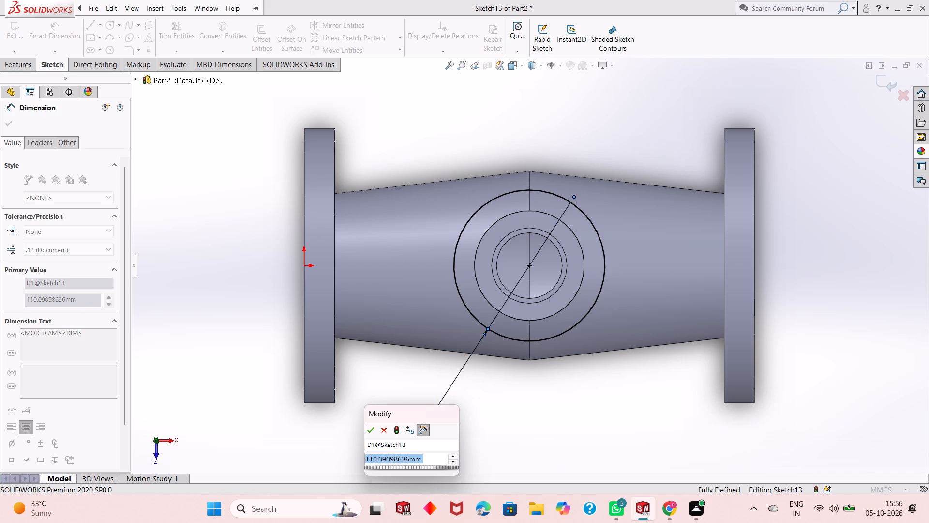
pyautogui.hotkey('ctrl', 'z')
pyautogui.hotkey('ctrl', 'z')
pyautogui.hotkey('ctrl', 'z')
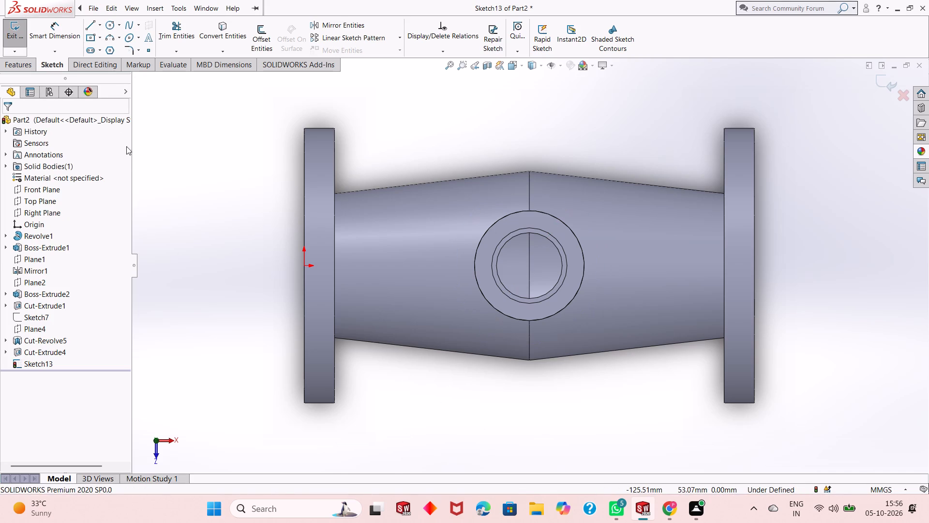
# Sketch a centre rectangle about 124 mm wide and 97 mm high, centred on the branch bore.
pyautogui.click(91, 38)
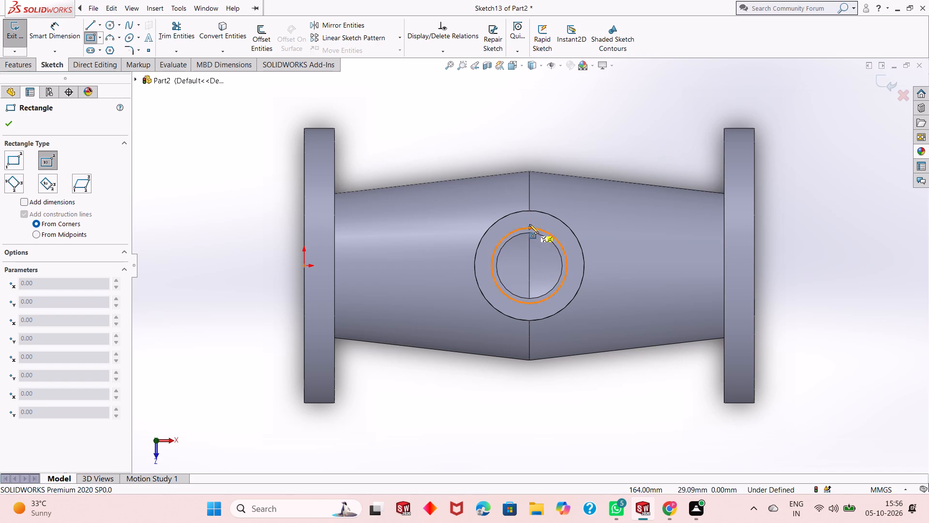
pyautogui.click(529, 264)
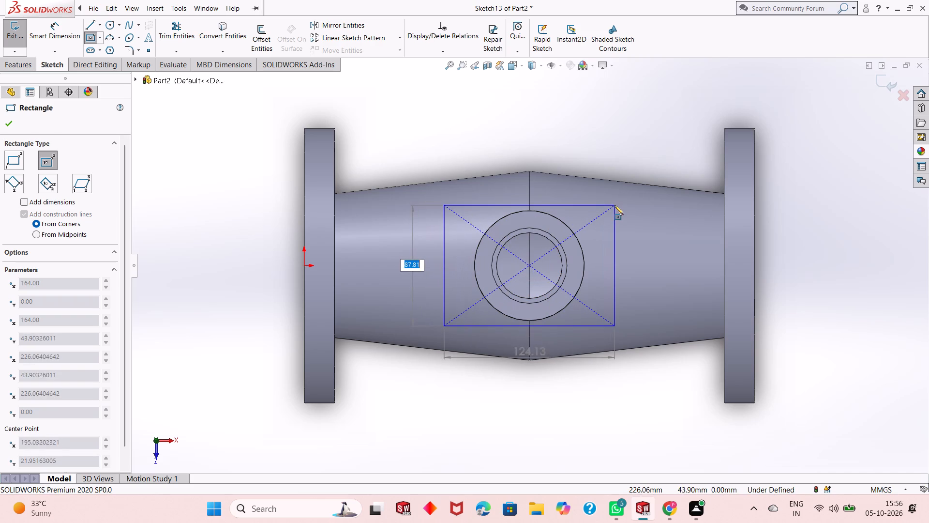
pyautogui.click(614, 199)
pyautogui.rightClick(249, 226)
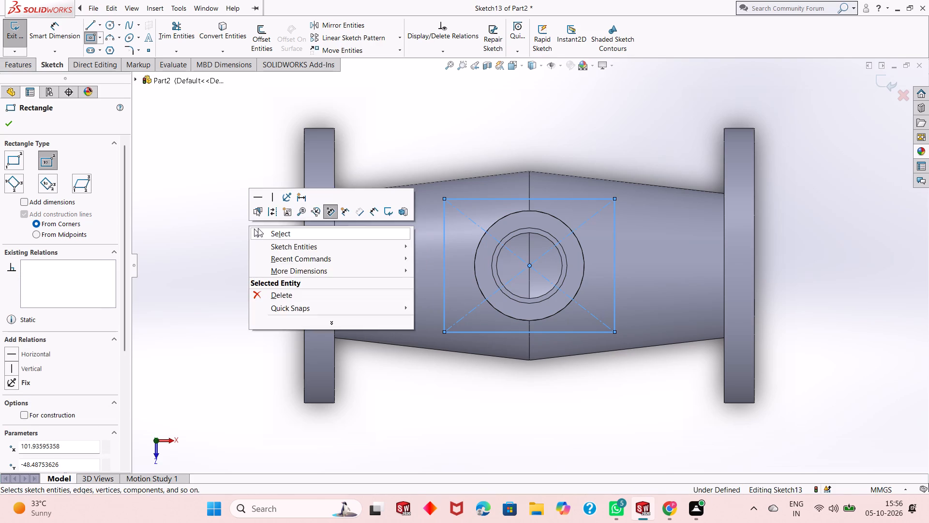
pyautogui.click(259, 229)
# Dimension the rectangle's width and height, setting both to 200 mm.
pyautogui.click(65, 26)
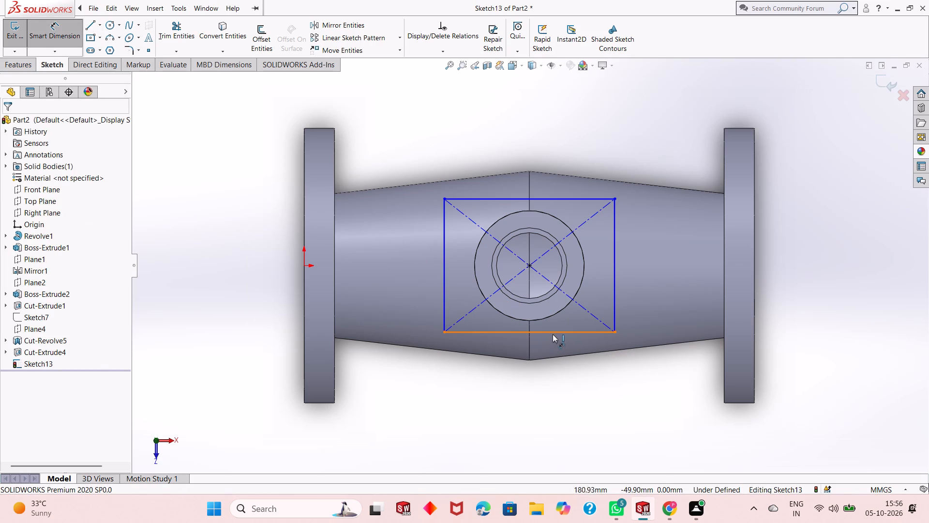
pyautogui.click(554, 334)
pyautogui.click(560, 413)
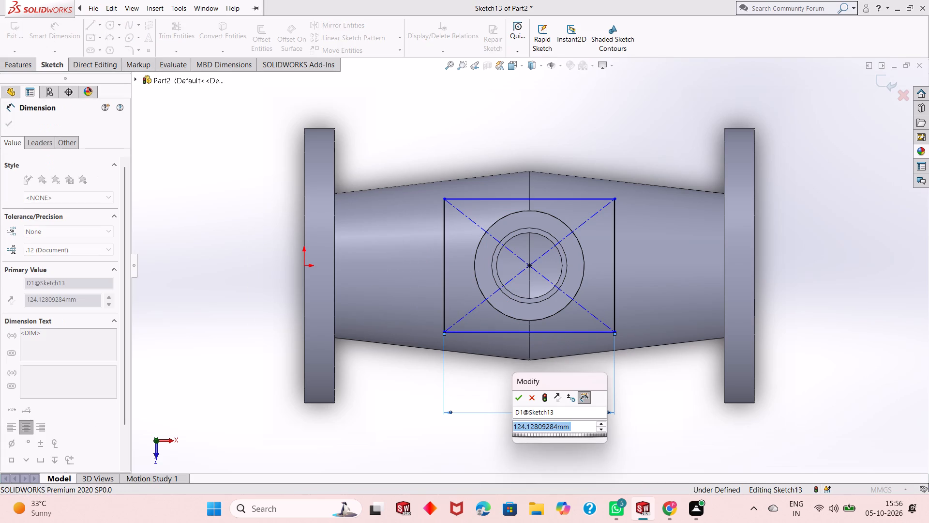
pyautogui.write('200')
pyautogui.press('Return')
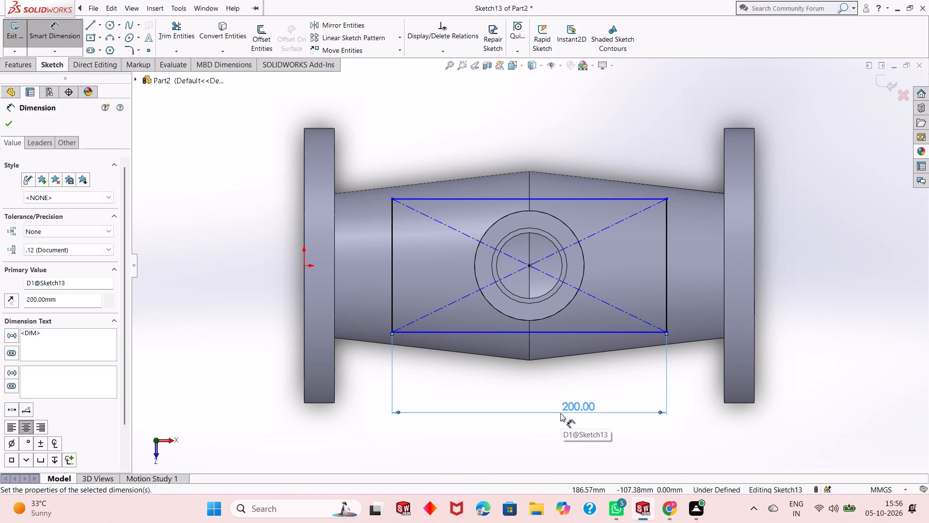
pyautogui.click(667, 295)
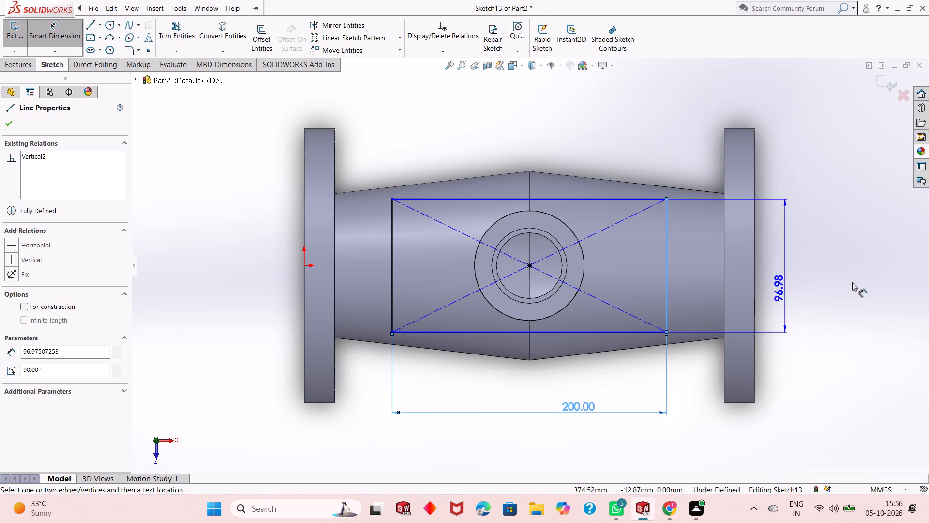
pyautogui.click(900, 279)
pyautogui.write('200')
pyautogui.press('Return')
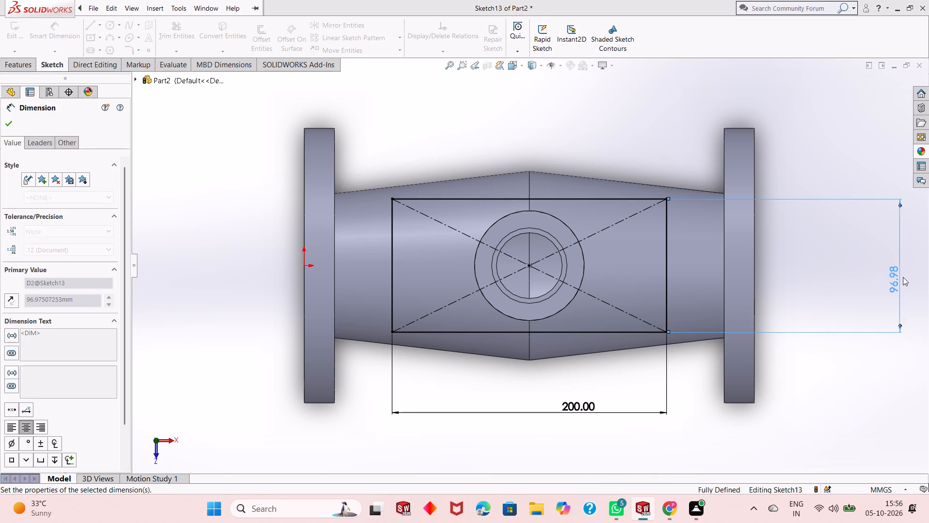
pyautogui.click(9, 125)
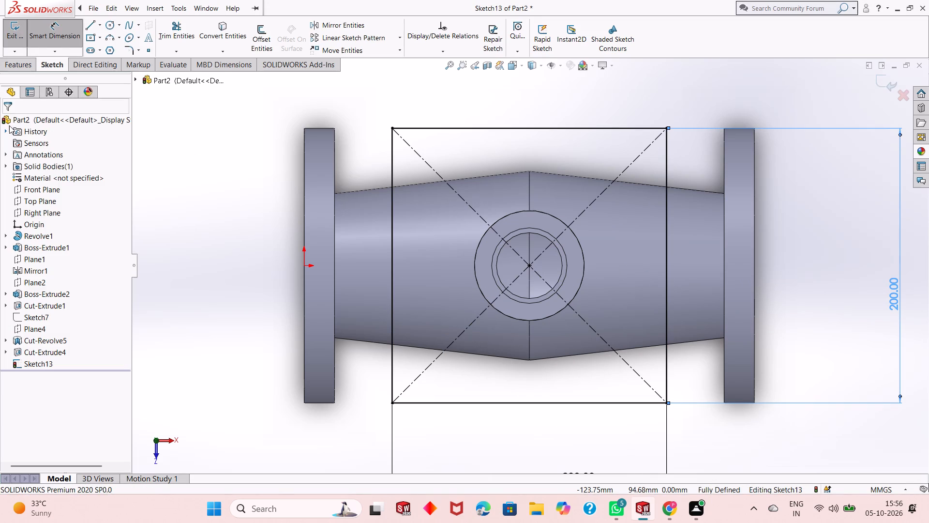
# Extrude the square sketch as a 35 mm blind boss upward from the branch's top, merged with the body.
pyautogui.moveTo(603, 260); pyautogui.dragTo(607, 223, button='middle')
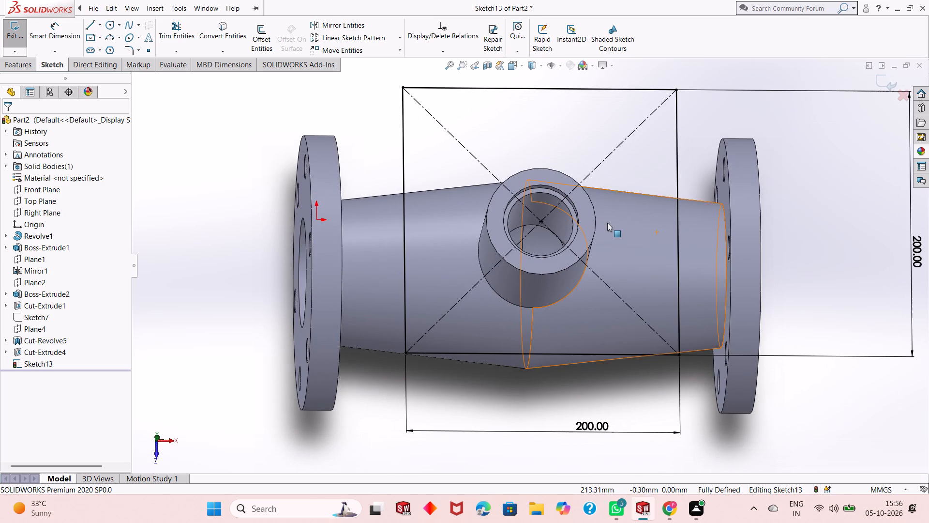
pyautogui.hotkey('ctrl', '8')
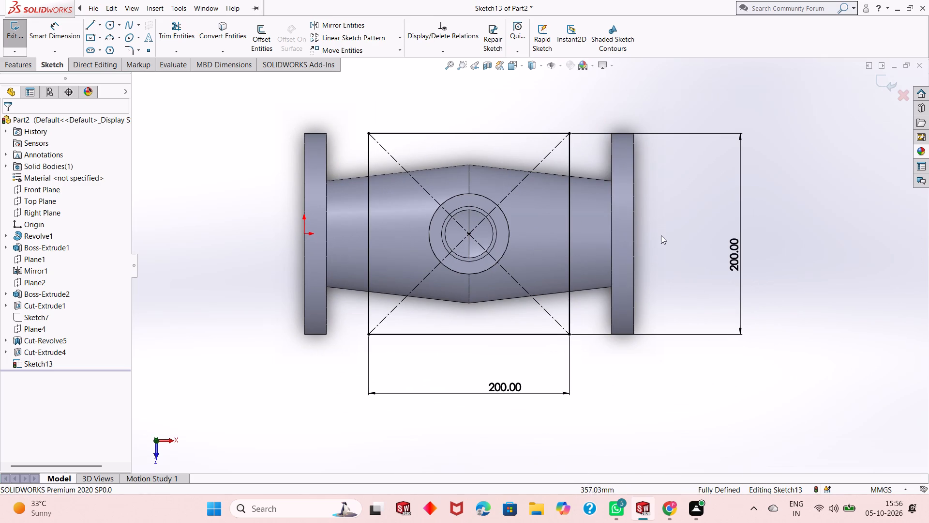
pyautogui.click(28, 62)
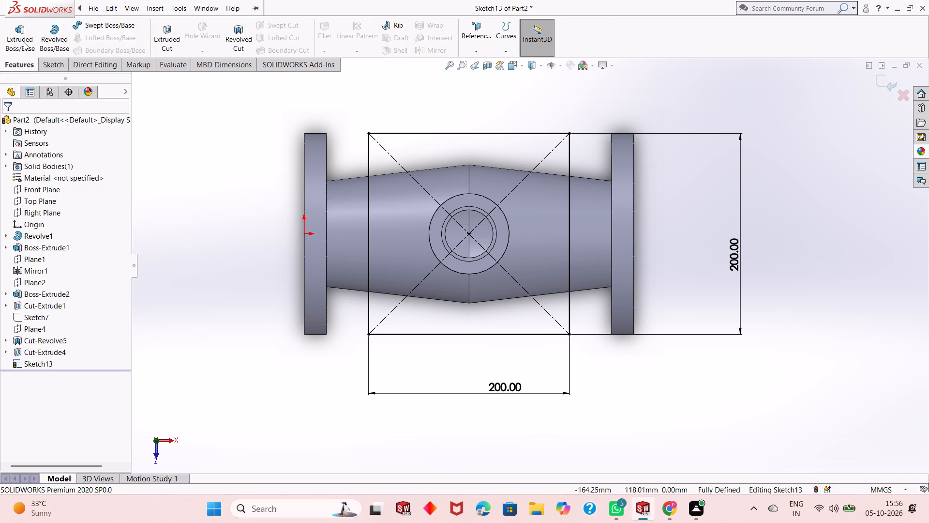
pyautogui.click(24, 42)
pyautogui.moveTo(657, 383); pyautogui.dragTo(662, 231, button='middle')
pyautogui.scroll(2, 649, 264)
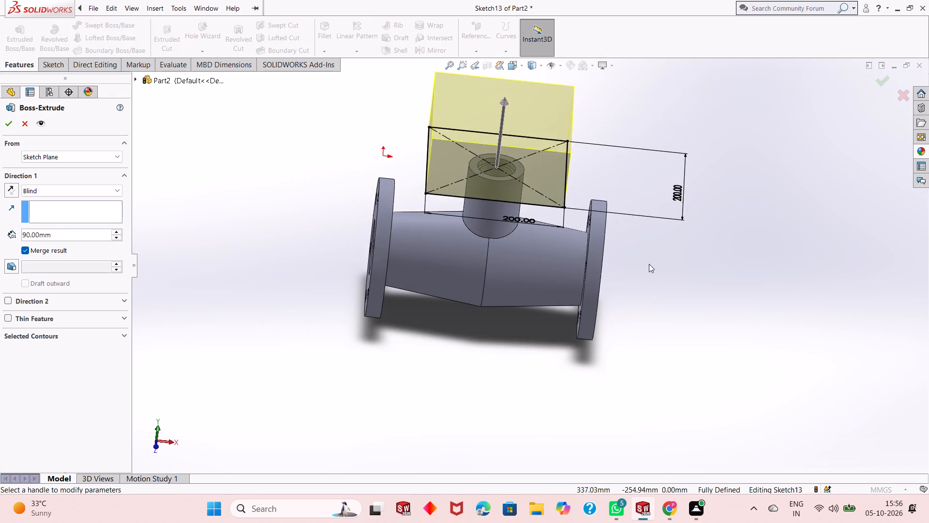
pyautogui.scroll(2, 649, 264)
pyautogui.scroll(-2, 560, 170)
pyautogui.doubleClick(70, 235)
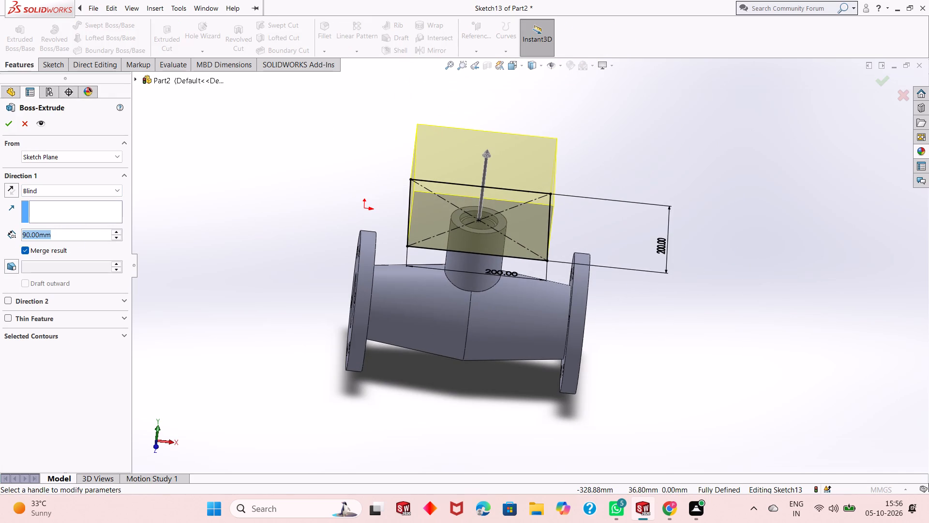
pyautogui.write('35')
pyautogui.press('Return')
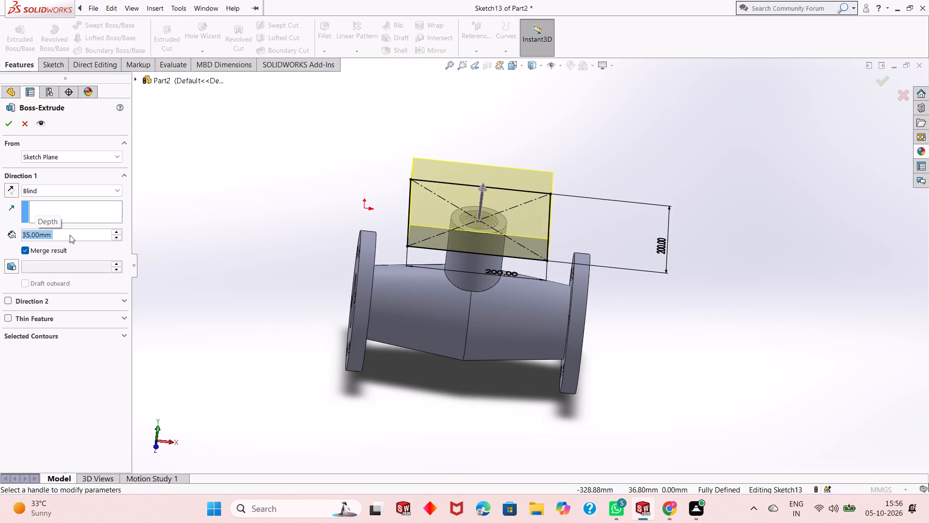
pyautogui.click(9, 122)
pyautogui.click(322, 201)
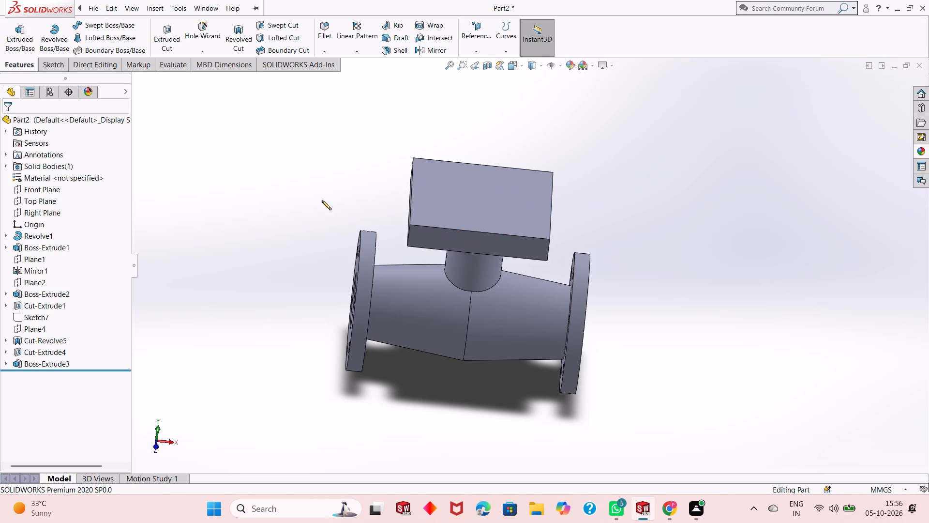
pyautogui.moveTo(566, 270); pyautogui.dragTo(566, 238, button='middle')
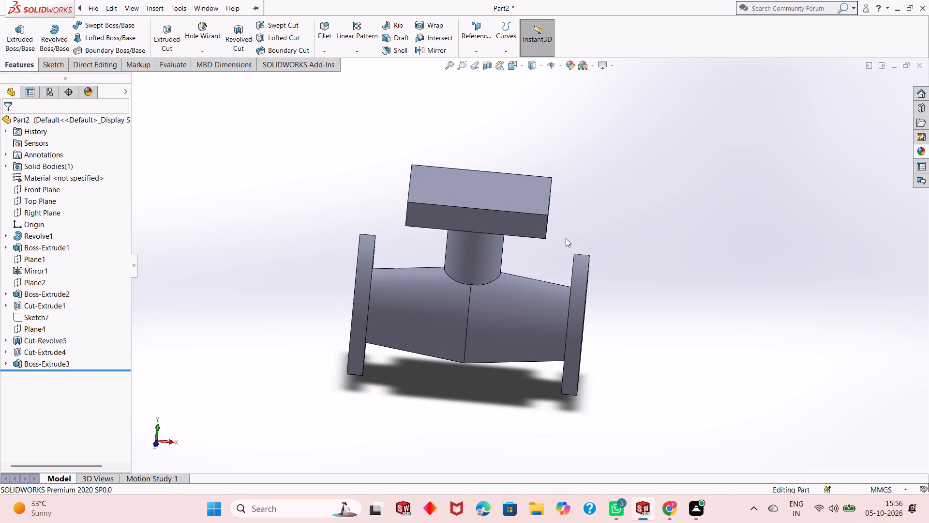
pyautogui.moveTo(515, 211); pyautogui.dragTo(520, 267, button='middle')
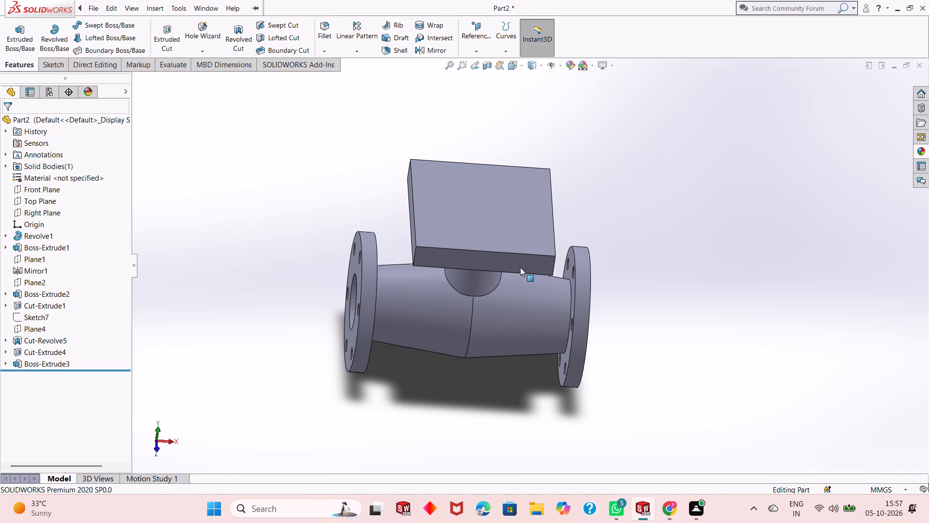
# Fillet the four vertical corner edges of the square top flange with a 20 mm radius.
pyautogui.click(321, 36)
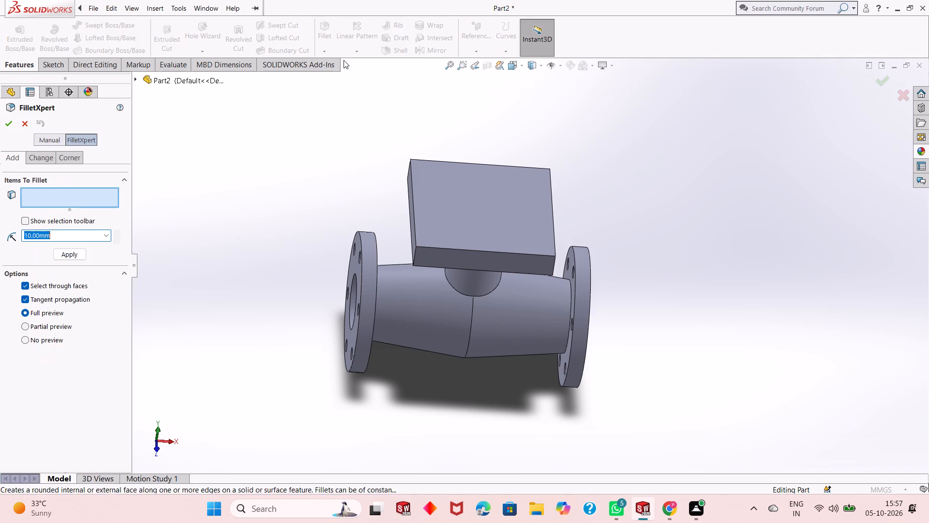
pyautogui.write('20')
pyautogui.press('Return')
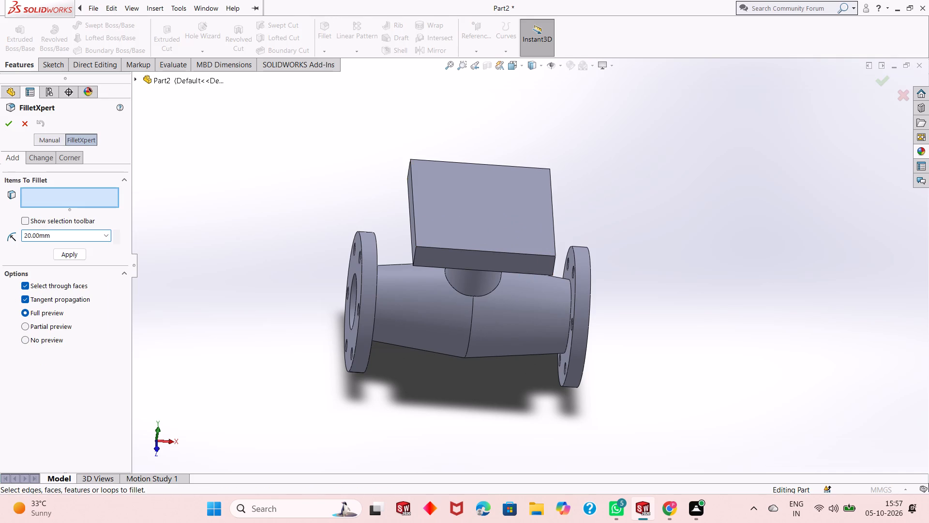
pyautogui.click(416, 250)
pyautogui.click(553, 267)
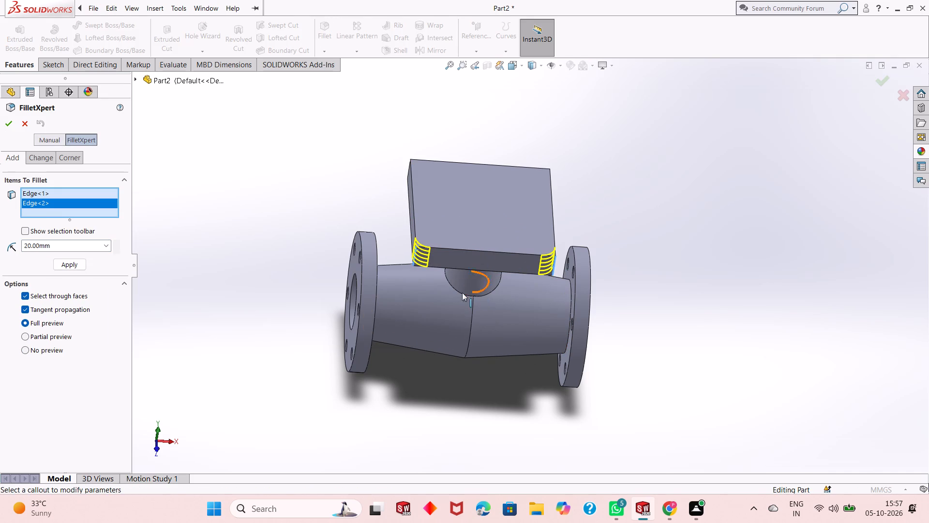
pyautogui.moveTo(451, 292); pyautogui.dragTo(519, 328, button='middle')
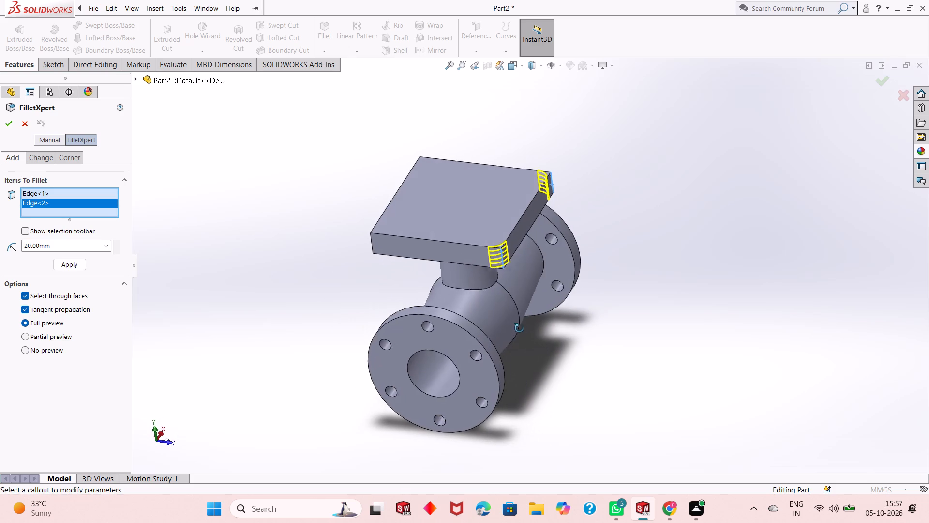
pyautogui.moveTo(519, 328); pyautogui.dragTo(518, 330, button='middle')
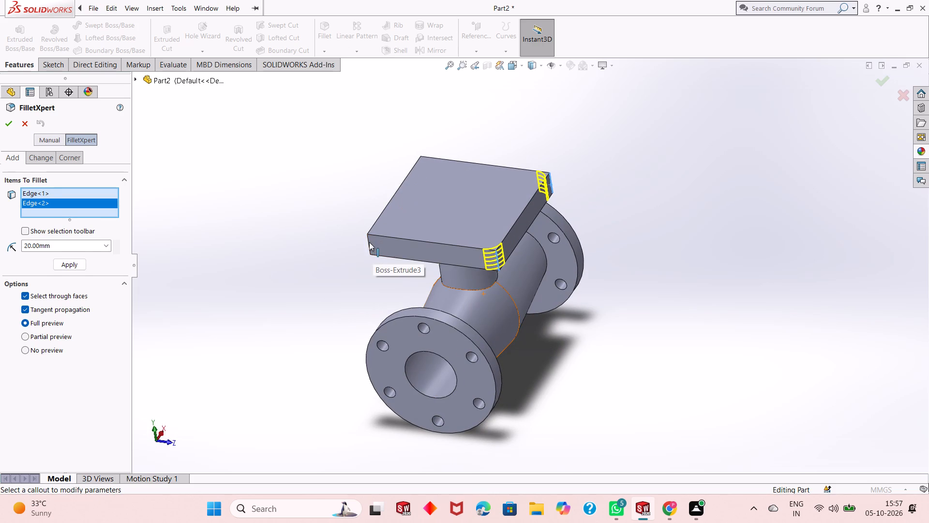
pyautogui.click(369, 242)
pyautogui.moveTo(409, 222); pyautogui.dragTo(653, 230, button='middle')
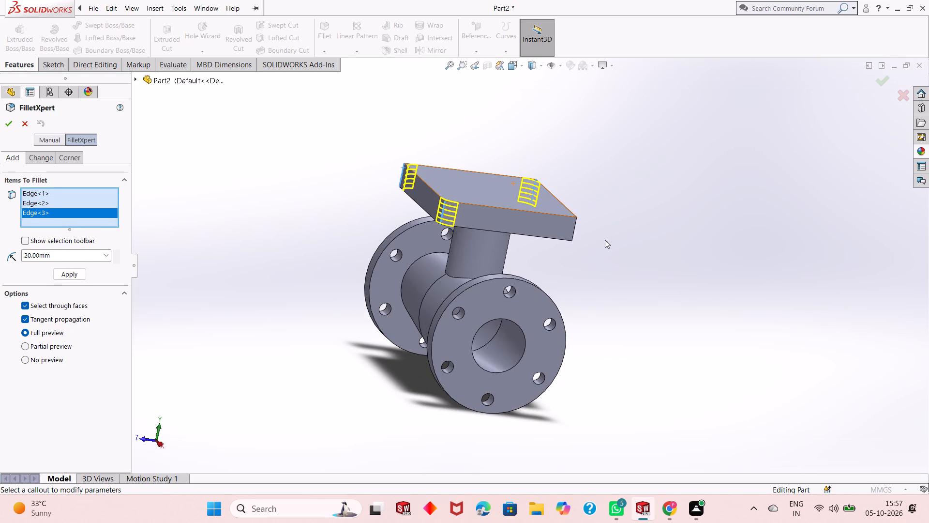
pyautogui.click(573, 231)
pyautogui.scroll(-2, 531, 200)
pyautogui.scroll(2, 479, 218)
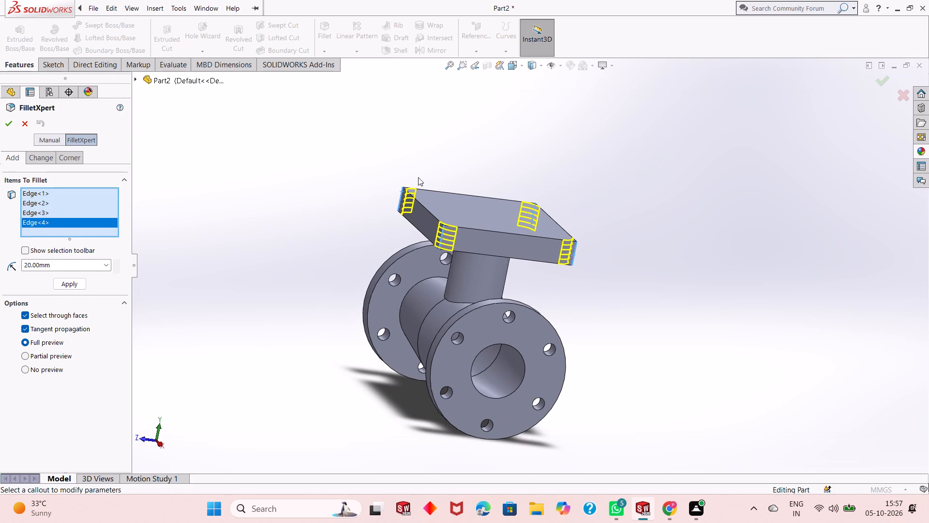
pyautogui.click(5, 127)
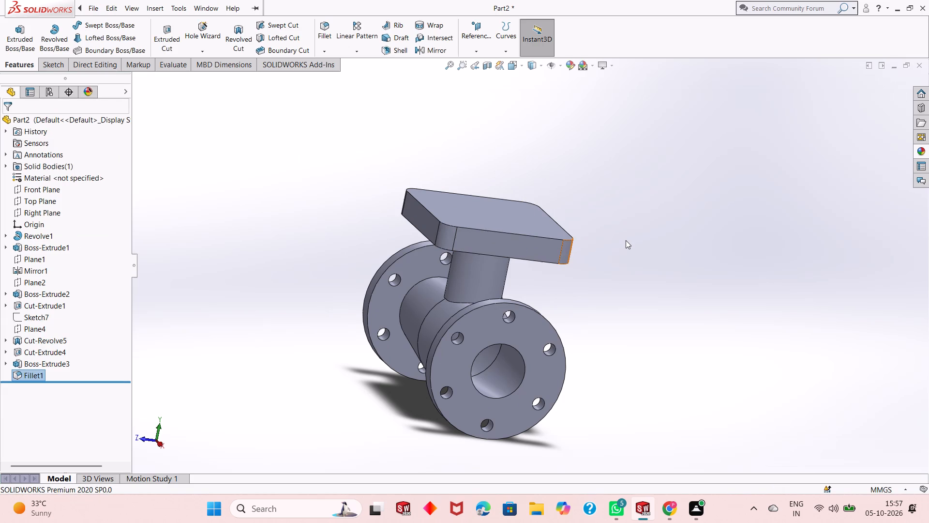
# Sketch four circles about 19 to 26 mm in diameter on the square flange's top face, each centred on a corner fillet's centre.
pyautogui.click(506, 213)
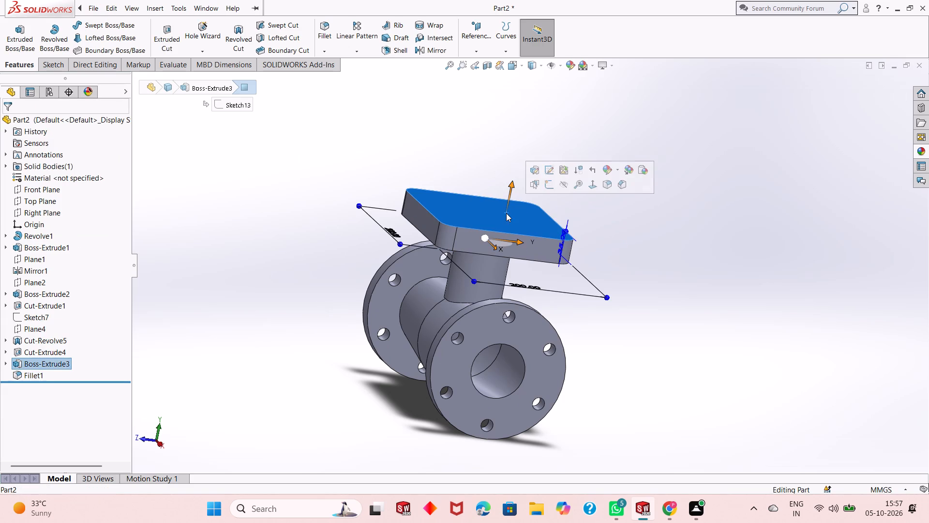
pyautogui.click(547, 186)
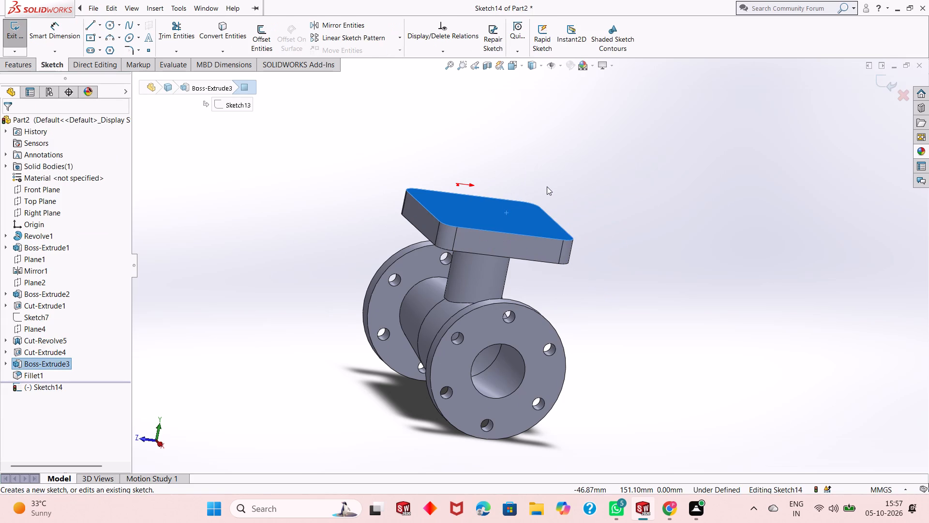
pyautogui.hotkey('ctrl', '8')
pyautogui.scroll(-1, 555, 265)
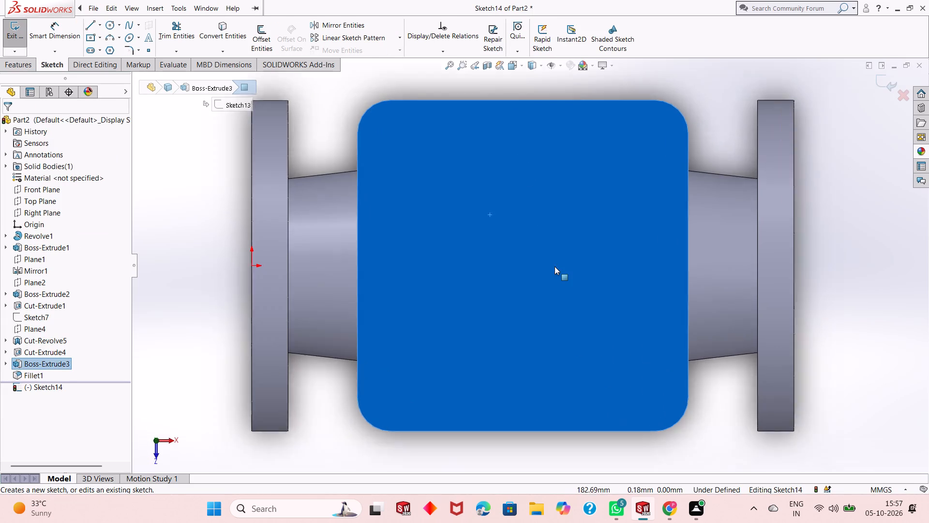
pyautogui.scroll(-1, 554, 266)
pyautogui.scroll(3, 554, 267)
pyautogui.click(190, 198)
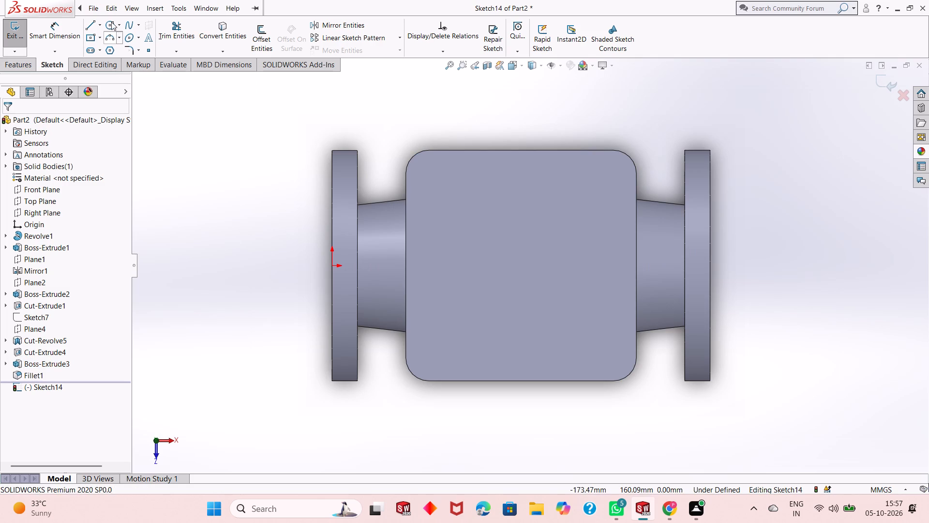
pyautogui.click(111, 22)
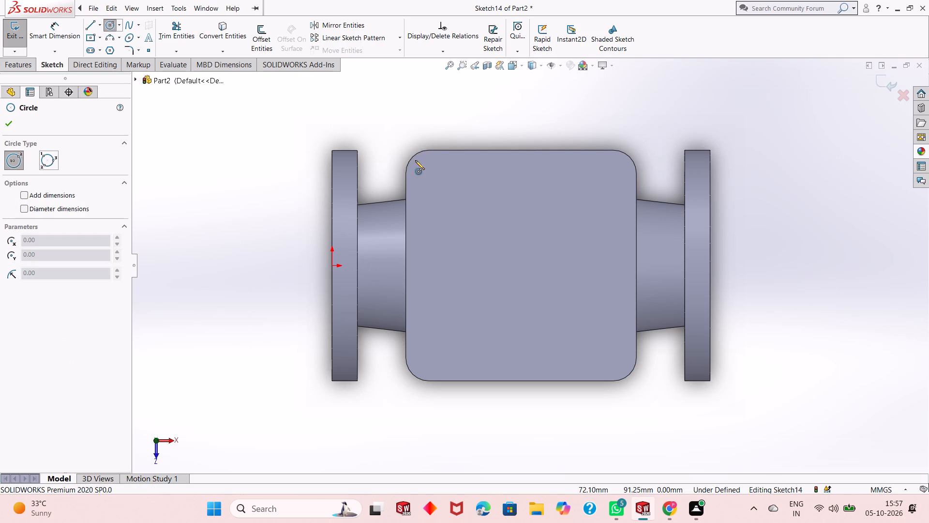
pyautogui.click(429, 171)
pyautogui.click(435, 160)
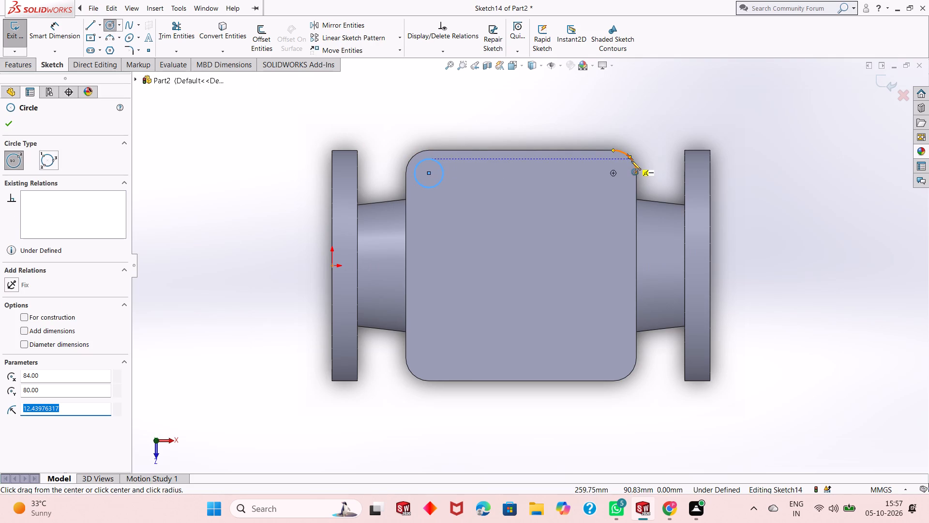
pyautogui.click(614, 174)
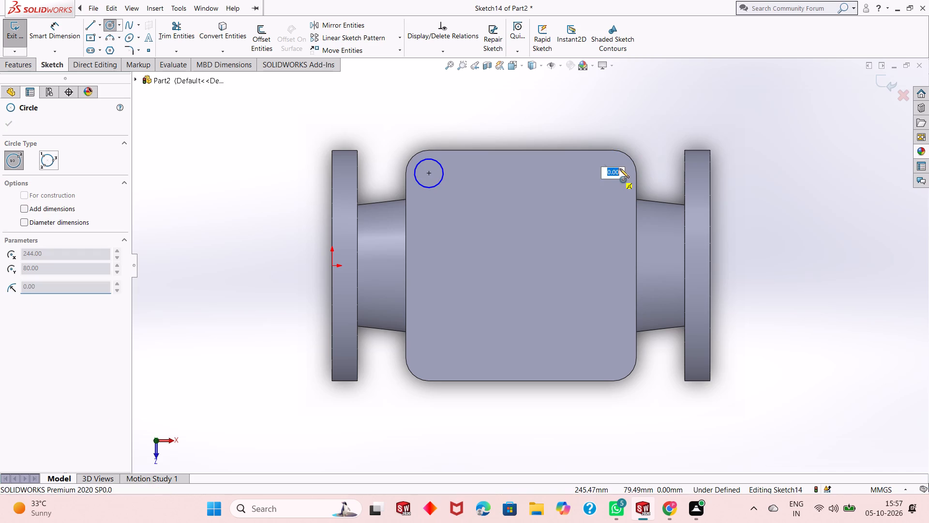
pyautogui.click(615, 162)
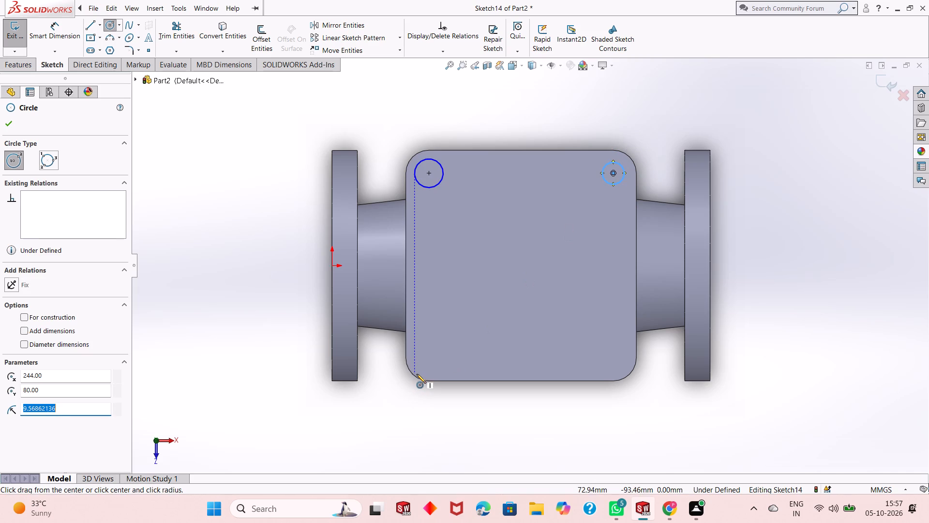
pyautogui.click(430, 358)
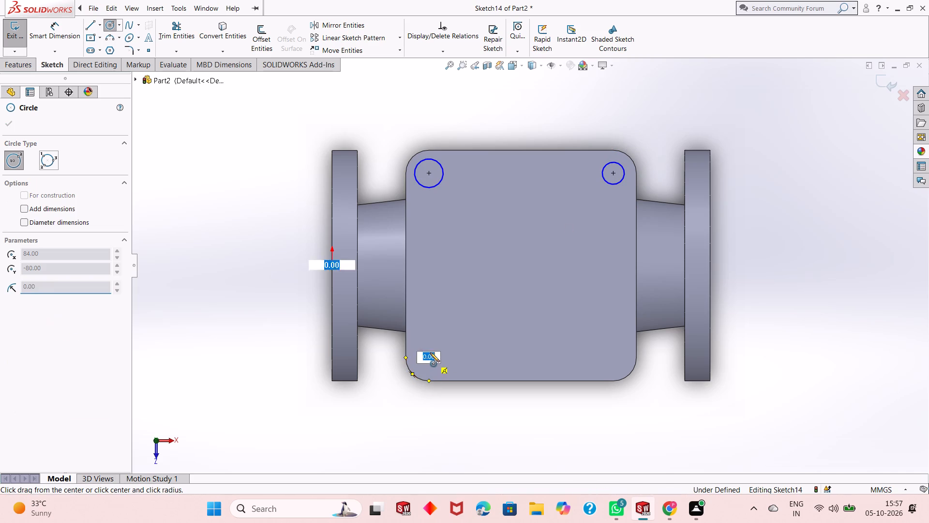
pyautogui.click(437, 345)
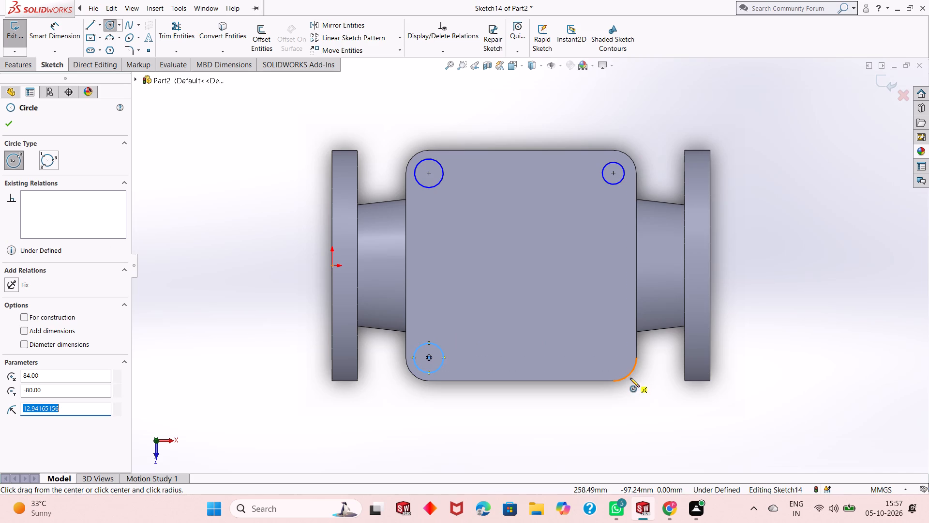
pyautogui.click(613, 357)
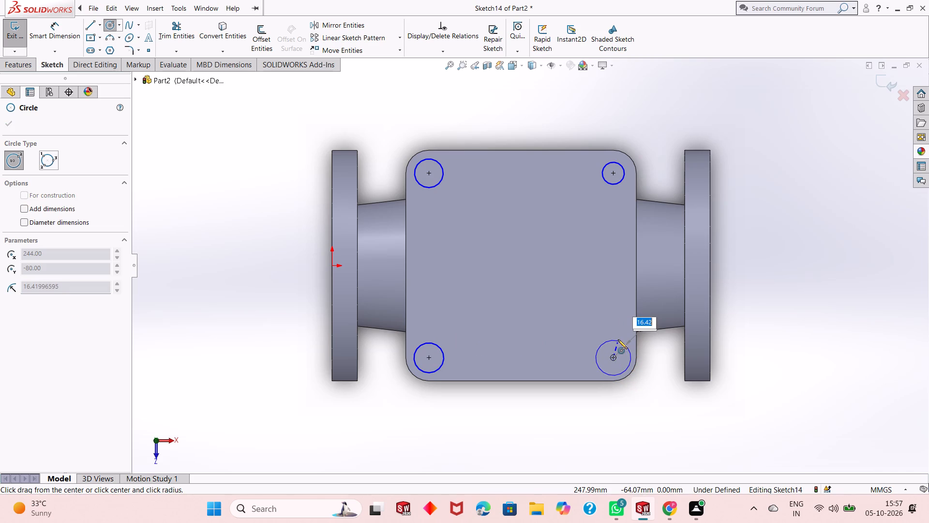
pyautogui.click(617, 345)
pyautogui.rightClick(220, 282)
pyautogui.click(239, 290)
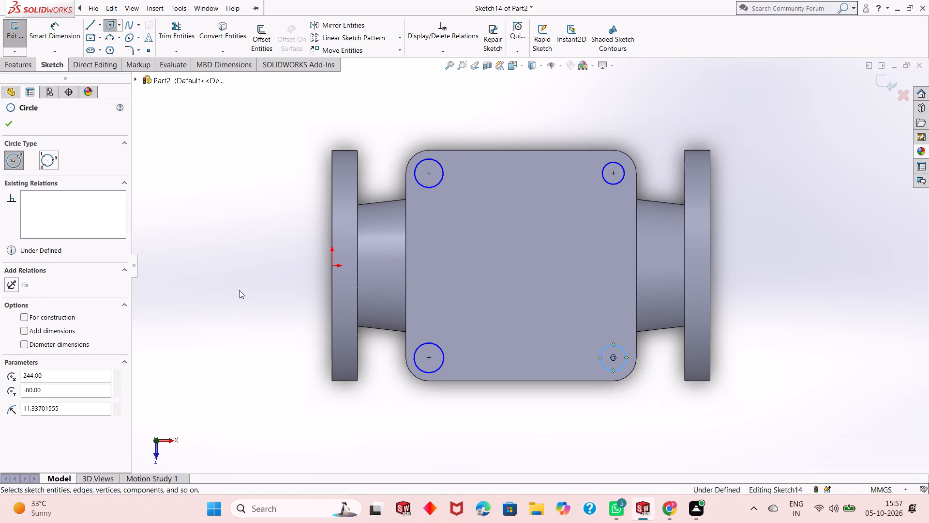
# Dimension the diameter of the circle at the square flange's back-left corner, setting it to 18 mm.
pyautogui.click(69, 33)
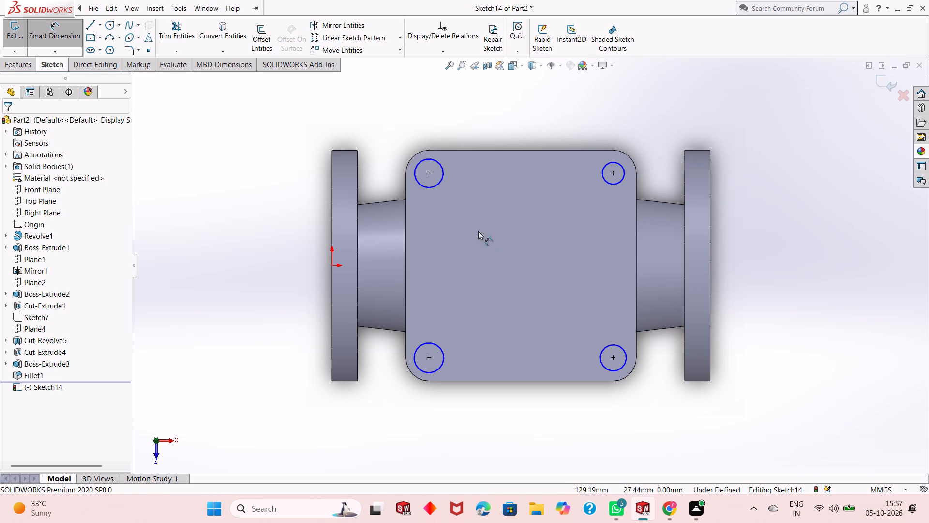
pyautogui.click(427, 190)
pyautogui.click(218, 273)
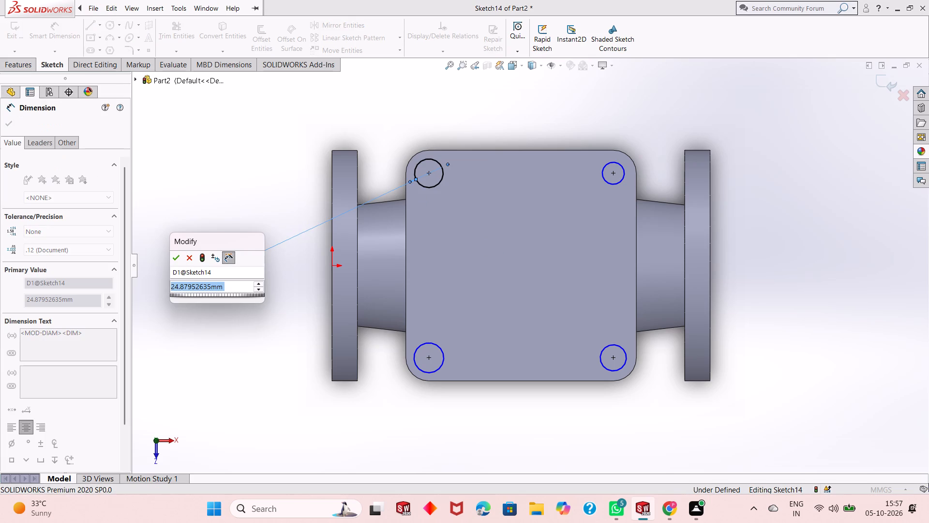
pyautogui.write('18')
pyautogui.press('Return')
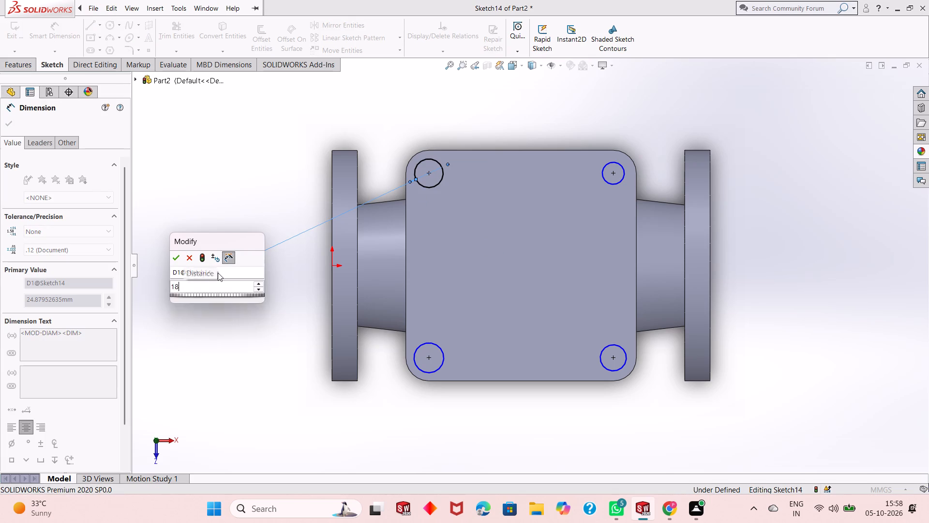
pyautogui.click(606, 182)
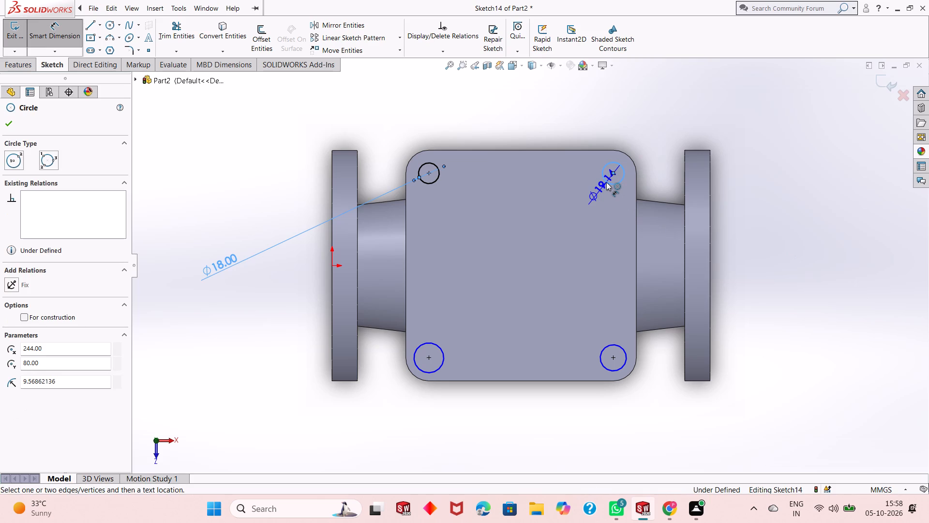
pyautogui.press('Escape')
pyautogui.press('Escape')
pyautogui.press('Escape')
pyautogui.press('Escape')
pyautogui.press('Escape')
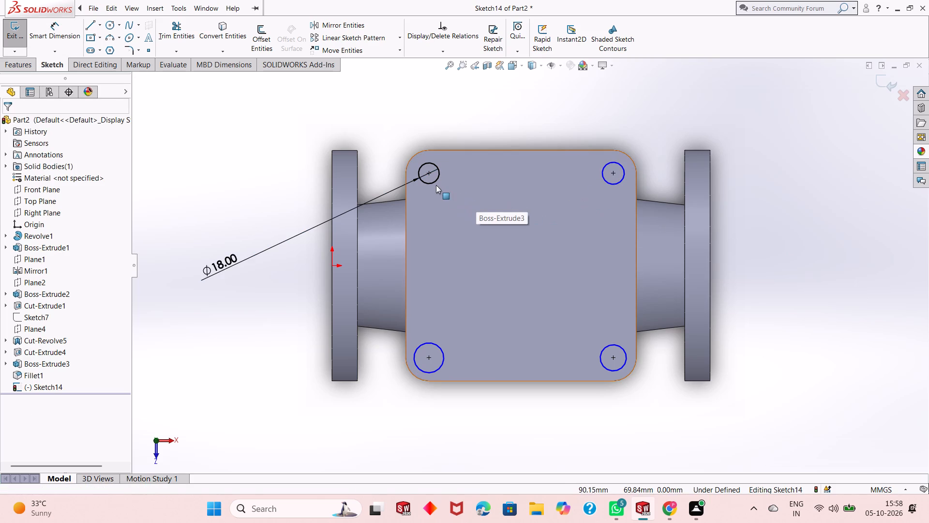
# Apply an Equal relation to all four corner circles.
pyautogui.click(435, 182)
pyautogui.keyDown('ctrl'); pyautogui.click(602, 181); pyautogui.keyUp('ctrl')
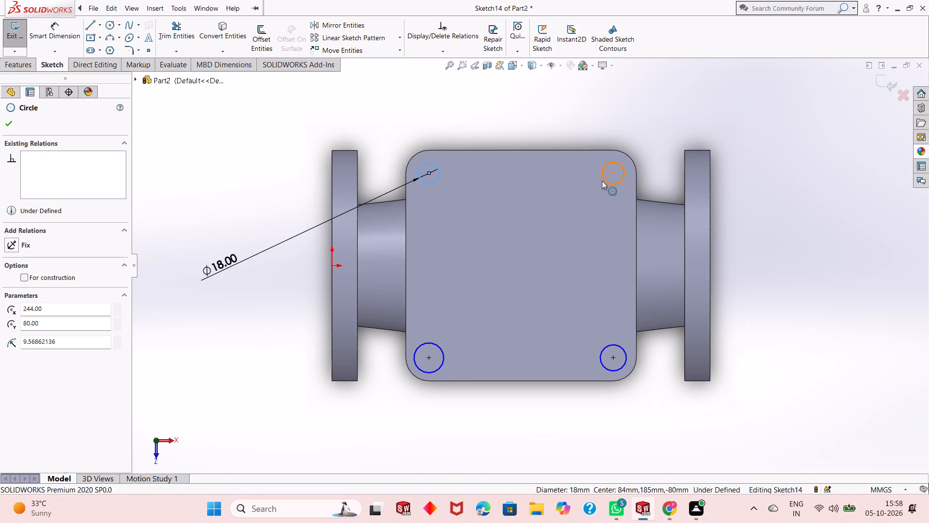
pyautogui.keyDown('ctrl'); pyautogui.click(439, 369); pyautogui.keyUp('ctrl')
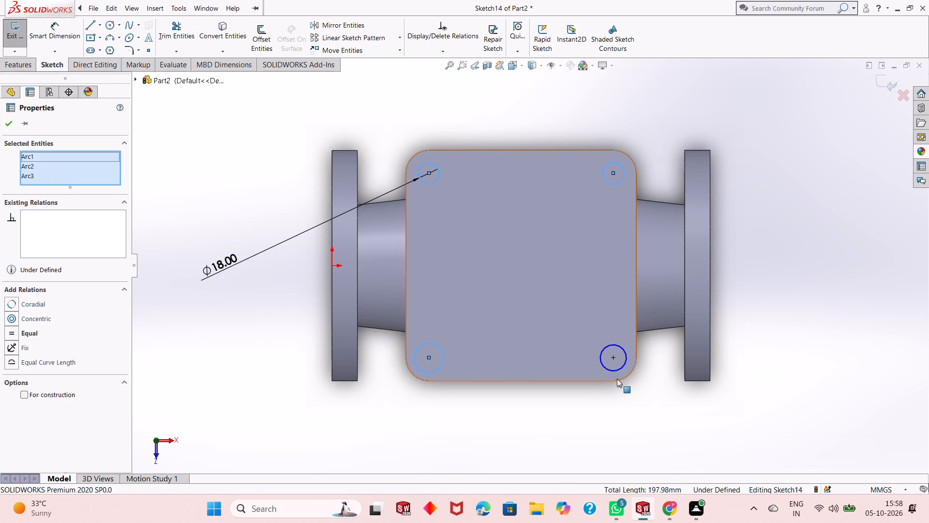
pyautogui.keyDown('ctrl'); pyautogui.click(615, 370); pyautogui.keyUp('ctrl')
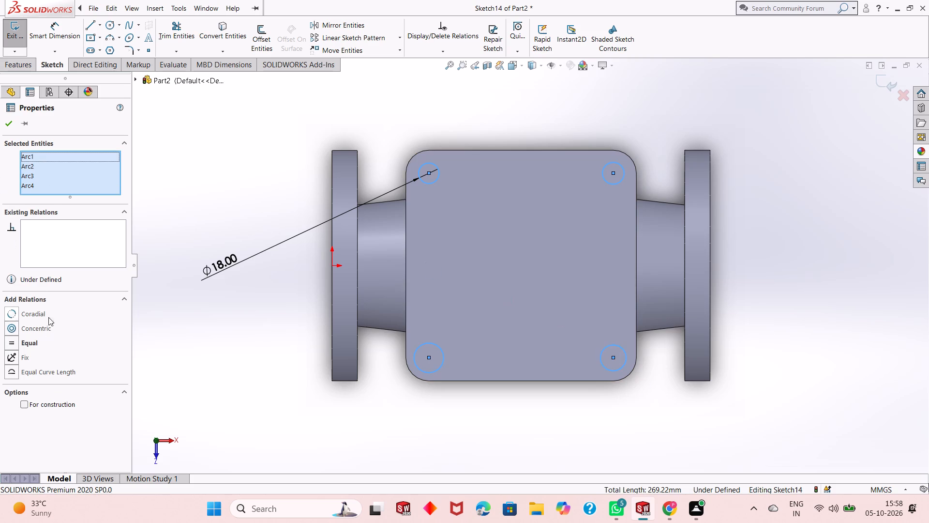
pyautogui.click(15, 344)
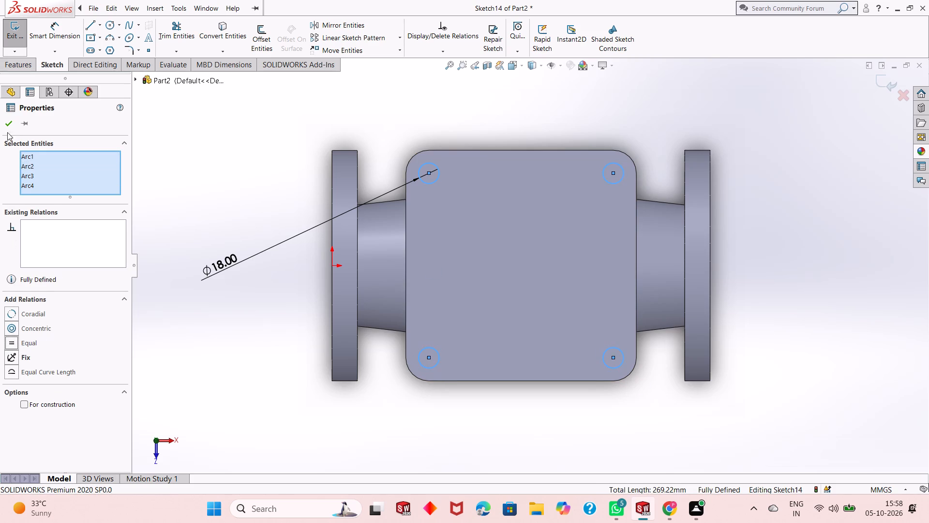
pyautogui.click(12, 123)
# Extrude-cut the four 18 mm corner circles 35 mm deep, blind, into the square top flange.
pyautogui.scroll(1, 552, 277)
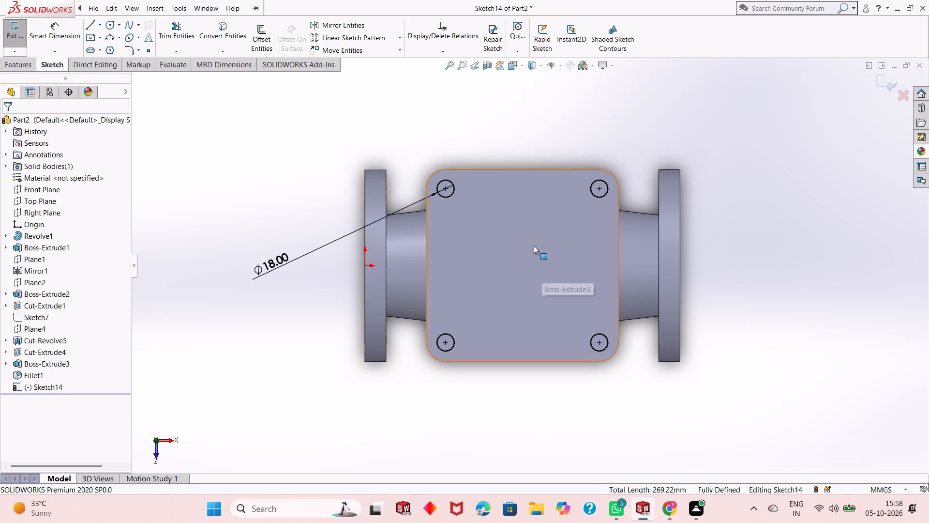
pyautogui.scroll(-1, 533, 245)
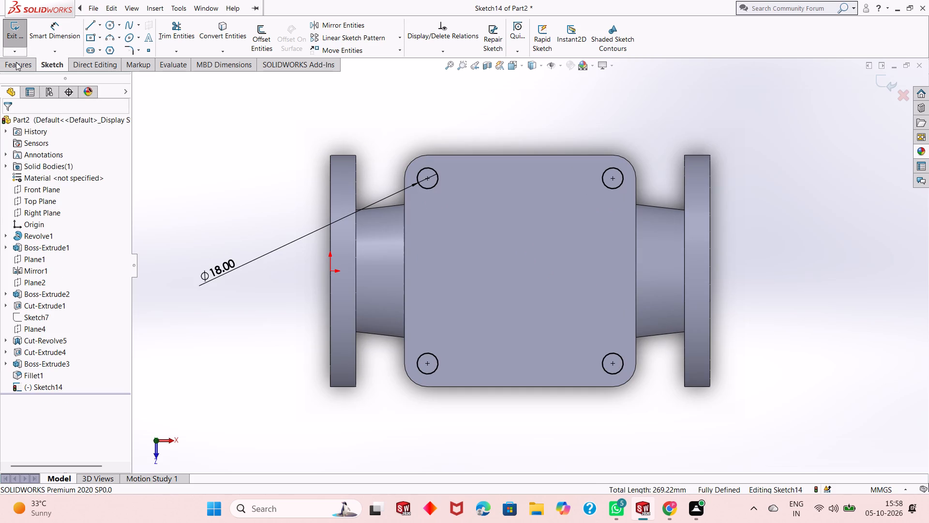
pyautogui.click(30, 62)
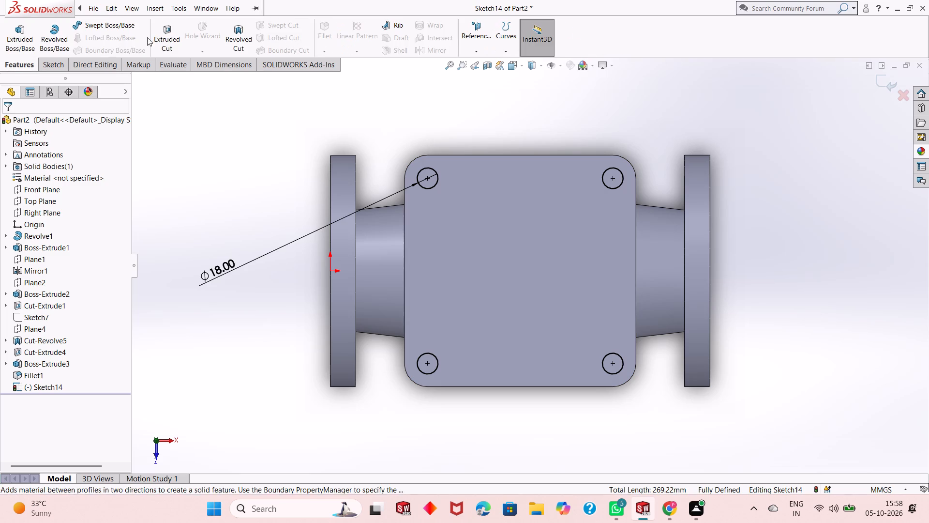
pyautogui.click(175, 36)
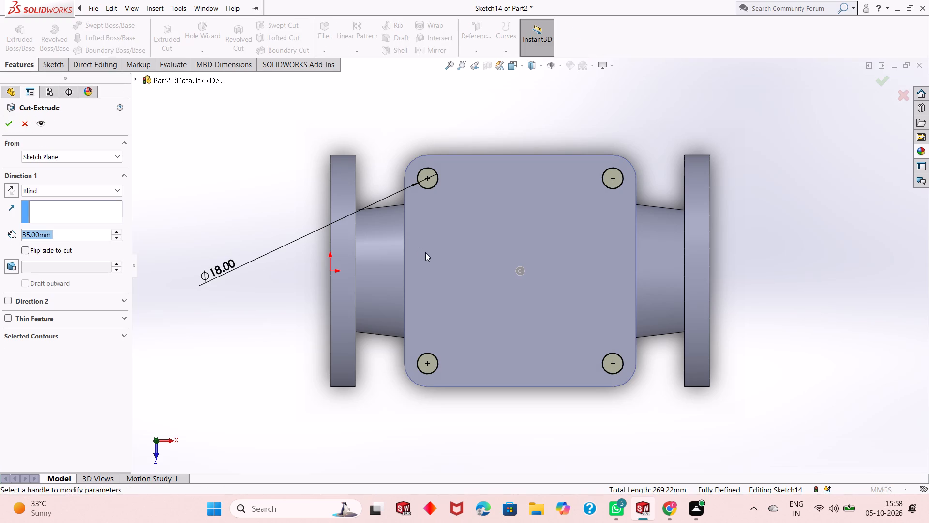
pyautogui.moveTo(444, 277); pyautogui.dragTo(435, 154, button='middle')
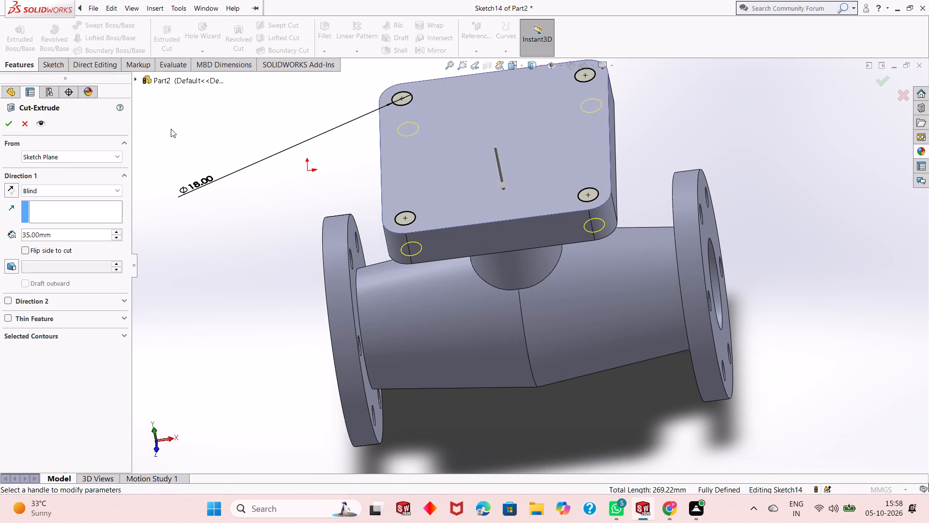
pyautogui.click(13, 125)
pyautogui.click(232, 167)
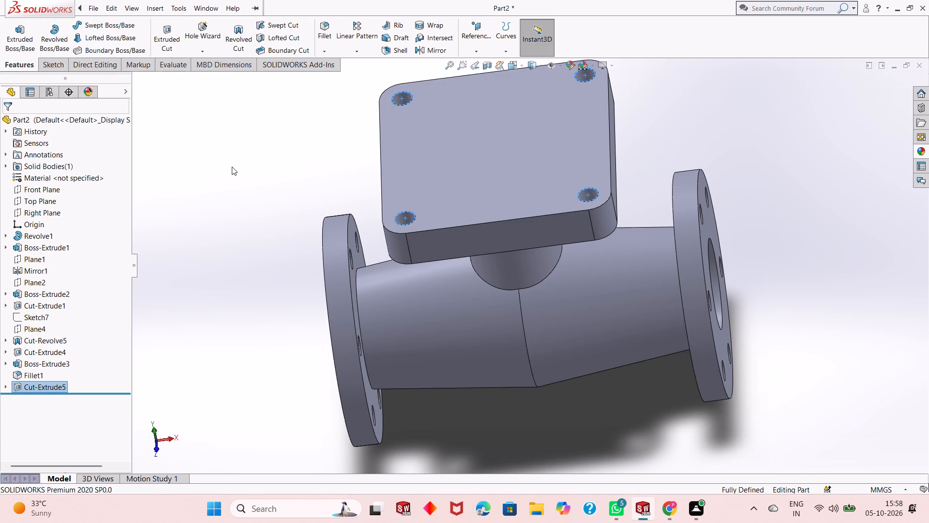
pyautogui.moveTo(258, 159); pyautogui.dragTo(261, 212, button='middle')
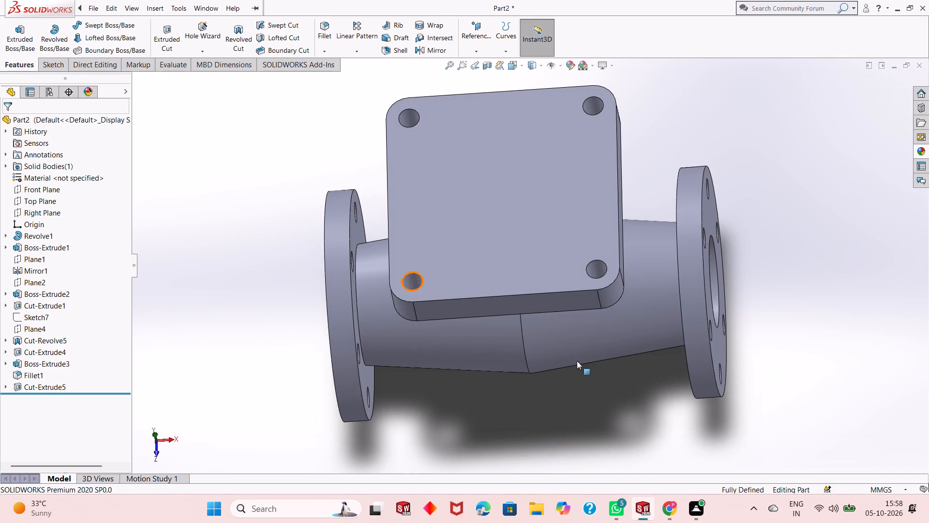
# Examine the body, the branch and the square flange's corner holes from several angles.
pyautogui.scroll(2, 725, 406)
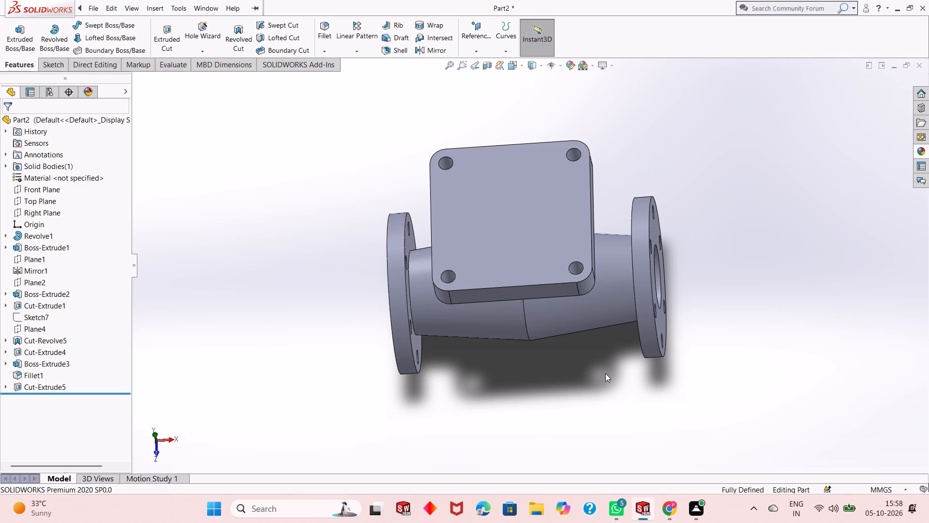
pyautogui.moveTo(479, 341); pyautogui.dragTo(483, 224, button='middle')
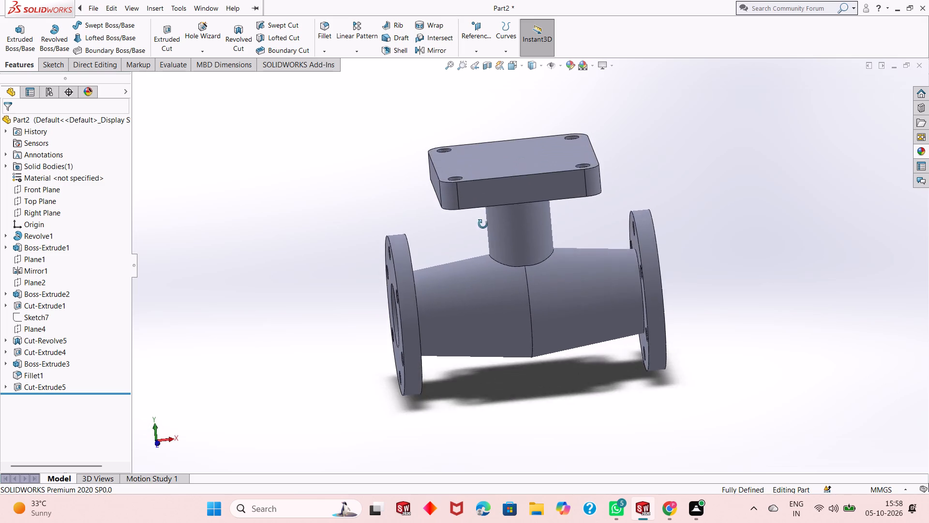
pyautogui.moveTo(483, 224); pyautogui.dragTo(483, 270, button='middle')
pyautogui.scroll(2, 483, 271)
pyautogui.scroll(-1, 523, 170)
pyautogui.scroll(1, 496, 269)
pyautogui.moveTo(501, 207); pyautogui.dragTo(503, 198, button='middle')
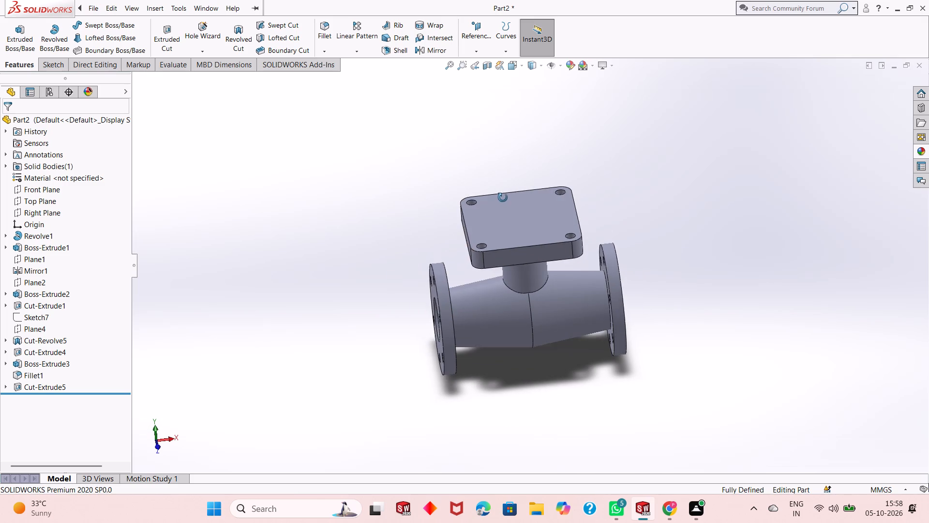
pyautogui.moveTo(503, 198); pyautogui.dragTo(503, 177, button='middle')
pyautogui.scroll(-1, 525, 259)
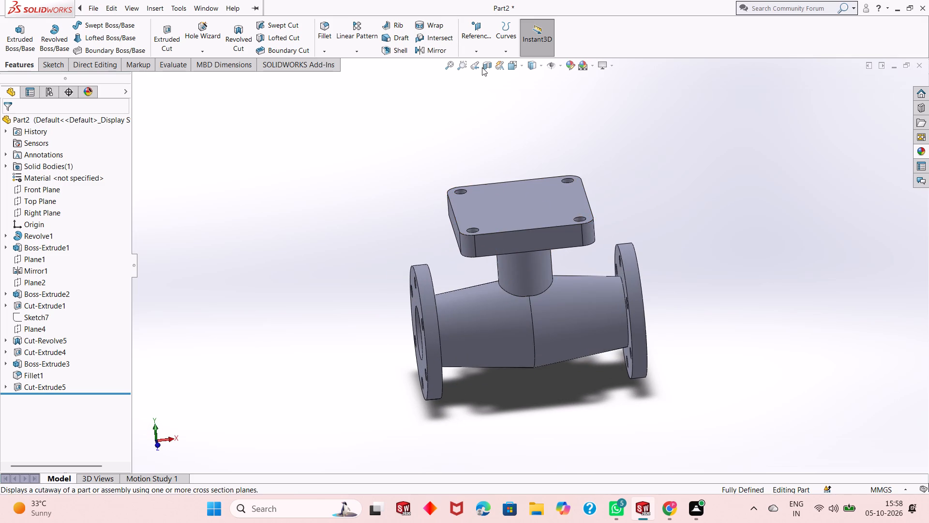
# Apply a section view along the Front Plane and examine the branch bore beneath the square flange.
pyautogui.click(482, 67)
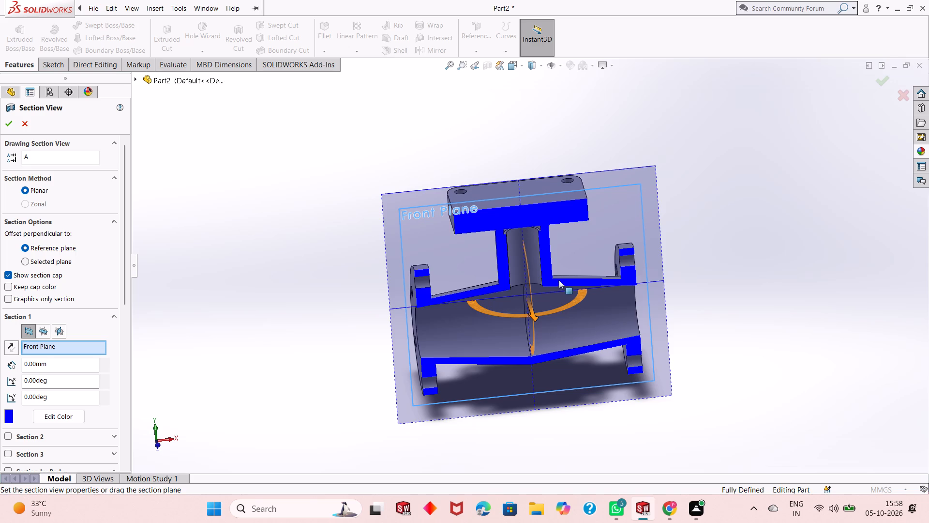
pyautogui.moveTo(553, 274); pyautogui.dragTo(553, 216, button='middle')
pyautogui.scroll(-3, 540, 200)
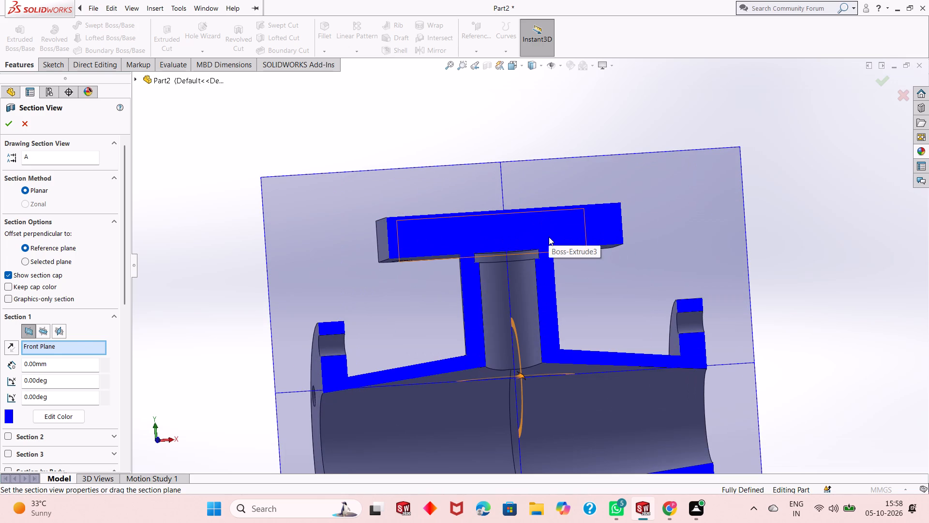
pyautogui.press('Escape')
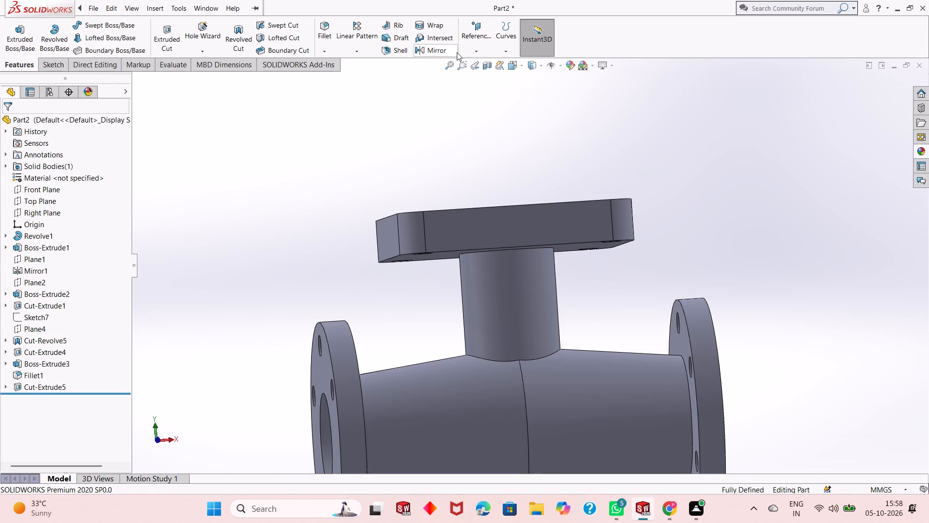
pyautogui.click(488, 65)
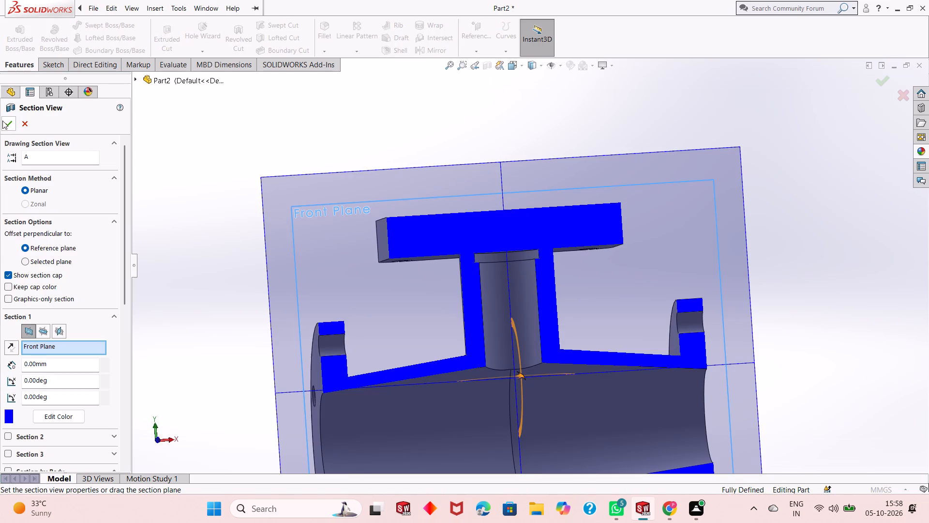
pyautogui.click(13, 119)
pyautogui.scroll(1, 528, 260)
pyautogui.moveTo(528, 260); pyautogui.dragTo(518, 279, button='middle')
pyautogui.press('Escape')
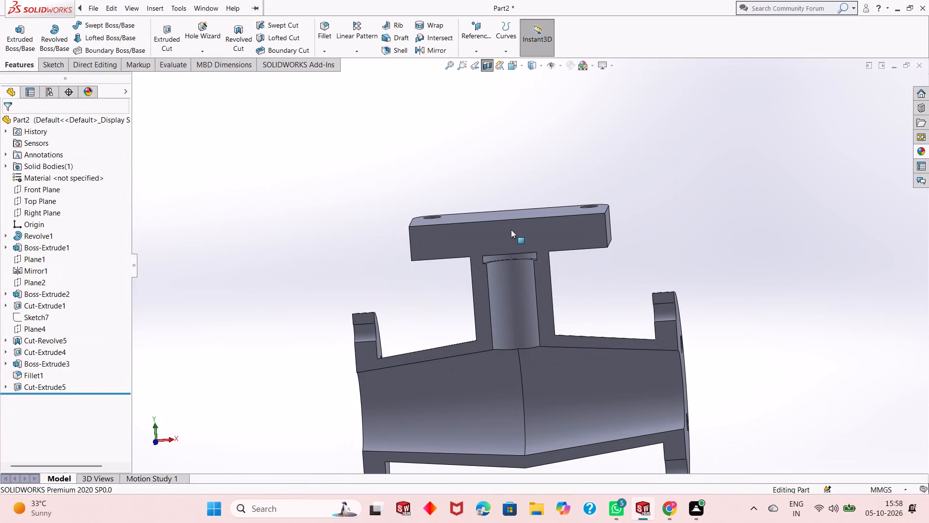
pyautogui.moveTo(507, 256); pyautogui.dragTo(517, 232, button='middle')
pyautogui.scroll(1, 517, 232)
pyautogui.scroll(-1, 517, 232)
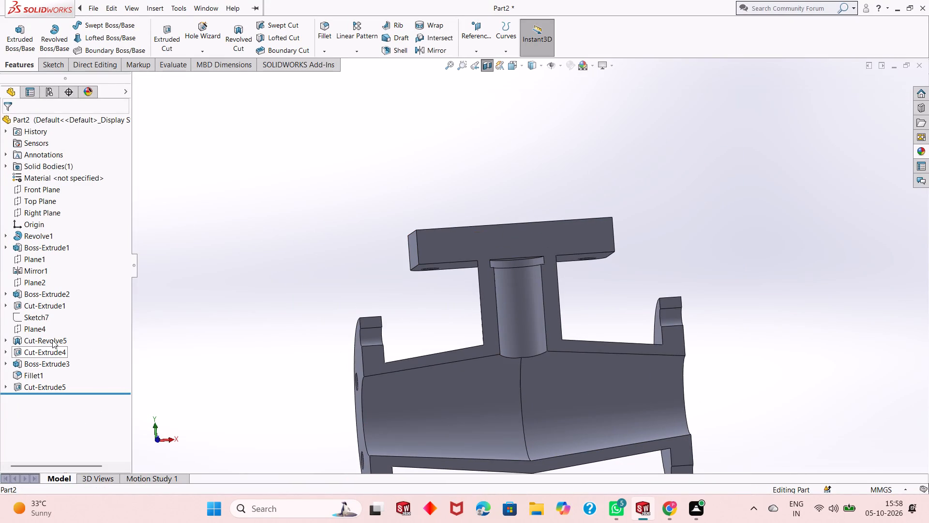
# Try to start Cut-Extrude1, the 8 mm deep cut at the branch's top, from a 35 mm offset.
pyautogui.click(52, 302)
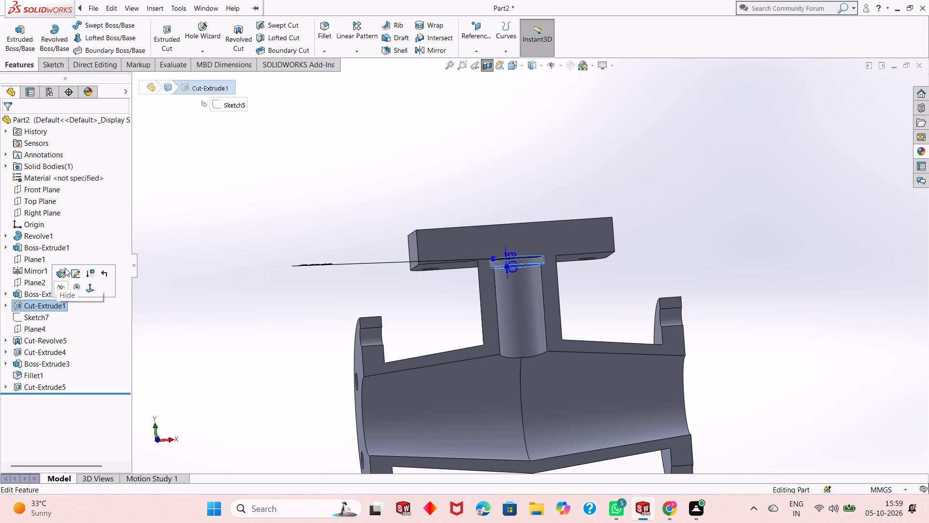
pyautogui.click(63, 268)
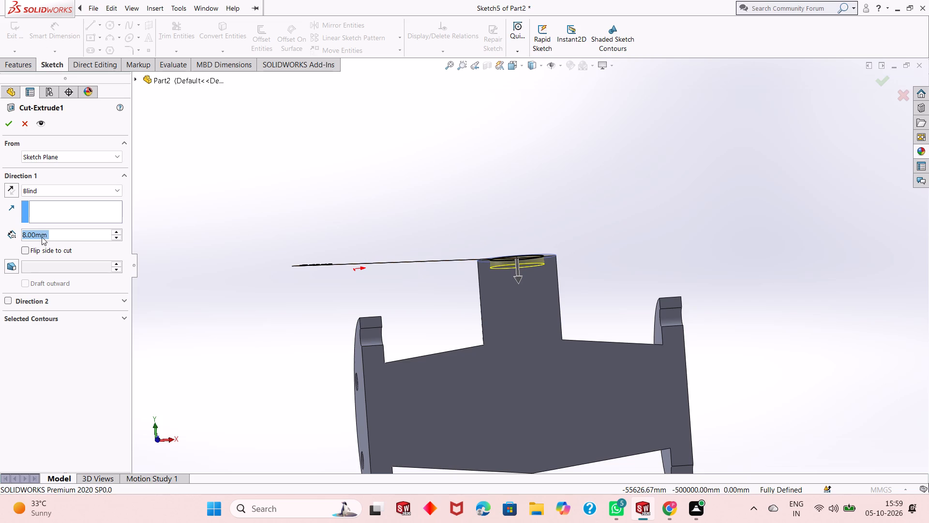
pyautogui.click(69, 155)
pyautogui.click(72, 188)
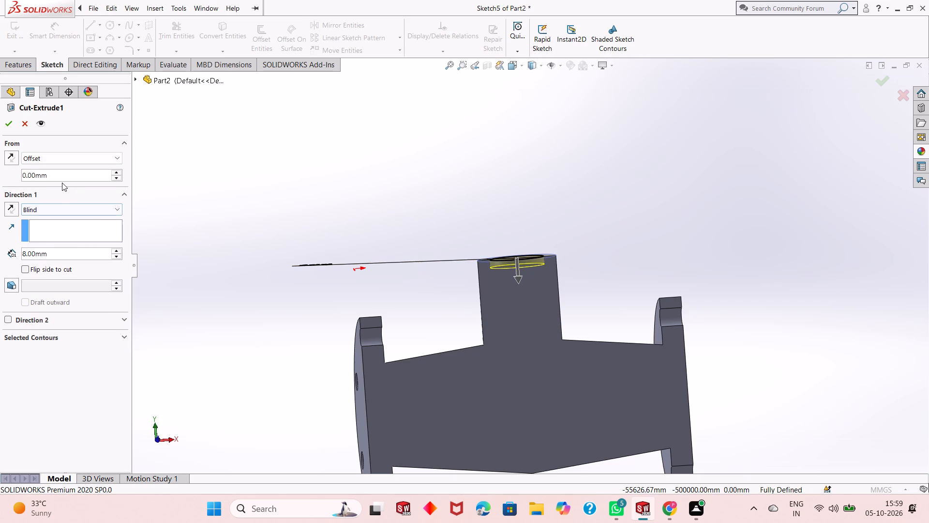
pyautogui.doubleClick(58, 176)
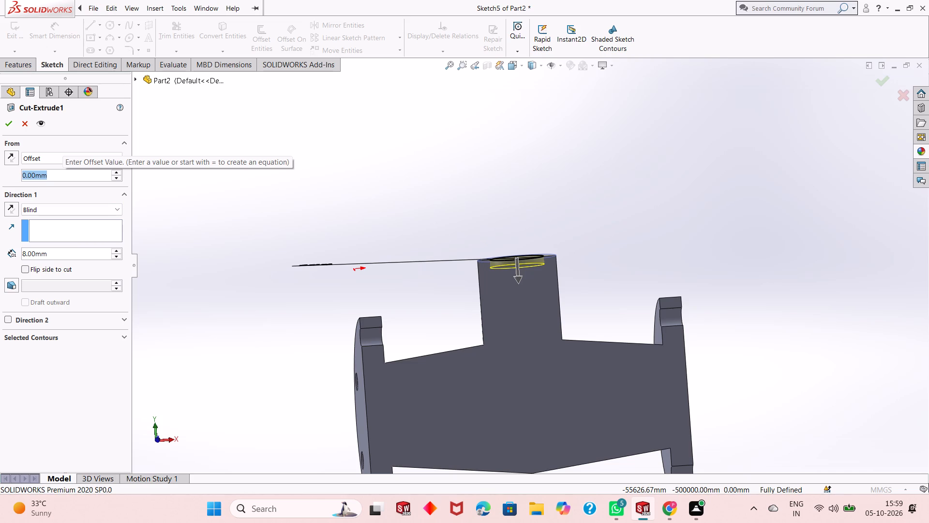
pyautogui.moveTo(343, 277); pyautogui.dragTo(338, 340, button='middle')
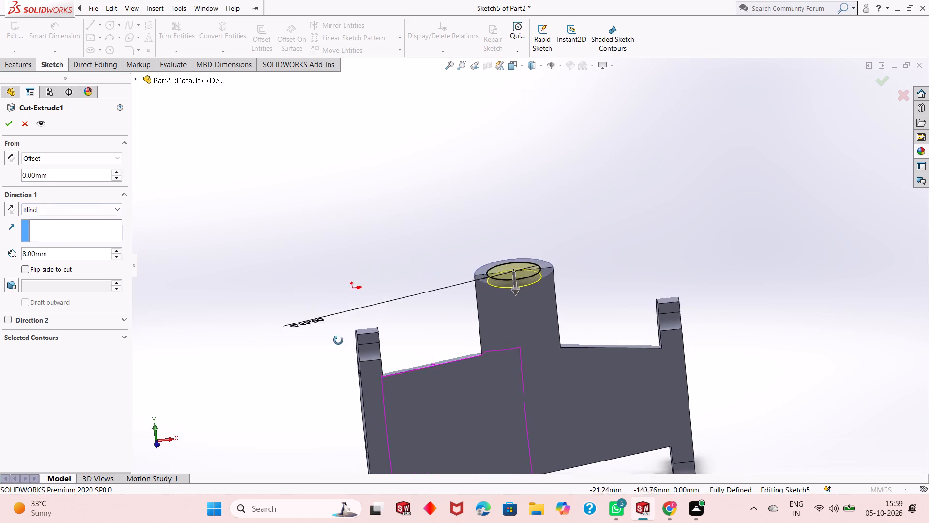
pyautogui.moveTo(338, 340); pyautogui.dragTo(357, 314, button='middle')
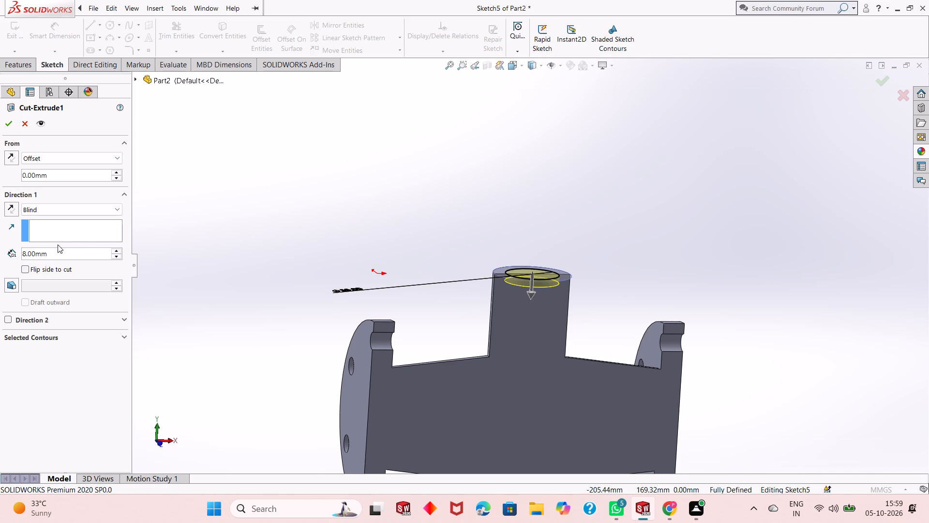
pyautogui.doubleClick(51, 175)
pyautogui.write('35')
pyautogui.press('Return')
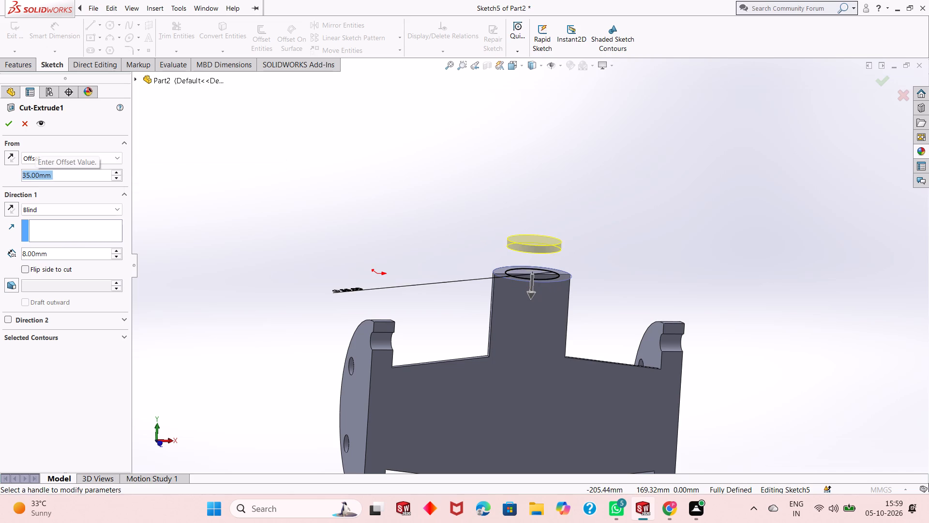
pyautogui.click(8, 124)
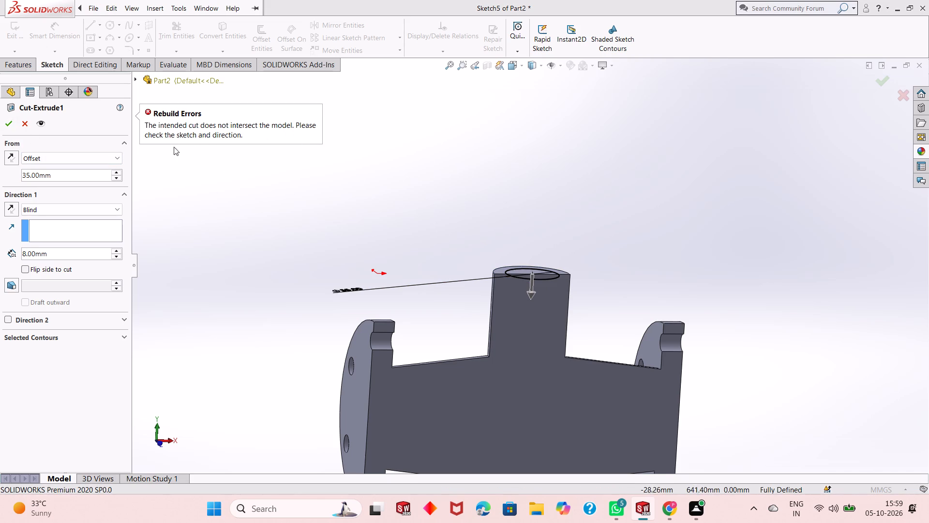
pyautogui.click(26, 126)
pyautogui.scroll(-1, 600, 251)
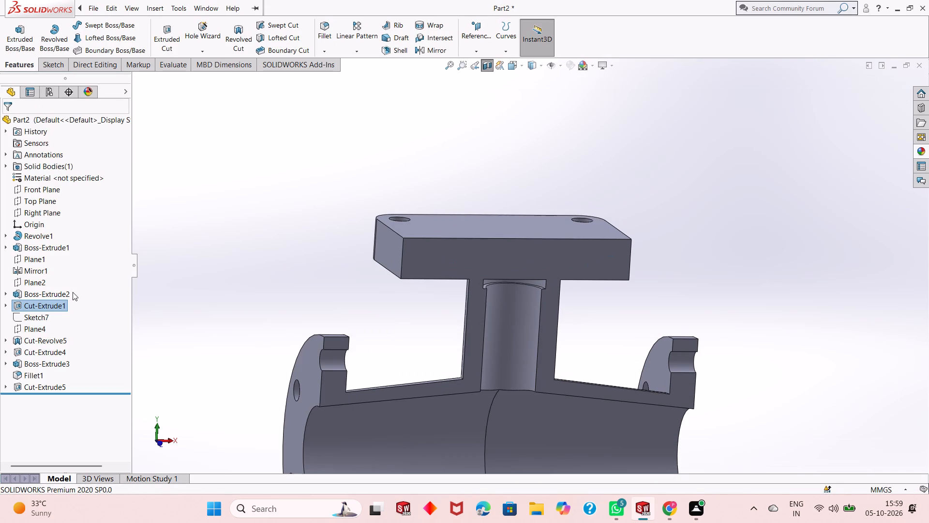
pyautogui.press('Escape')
# Delete Cut-Extrude1 at the top of the branch together with its child features, keeping its circle sketch.
pyautogui.rightClick(58, 303)
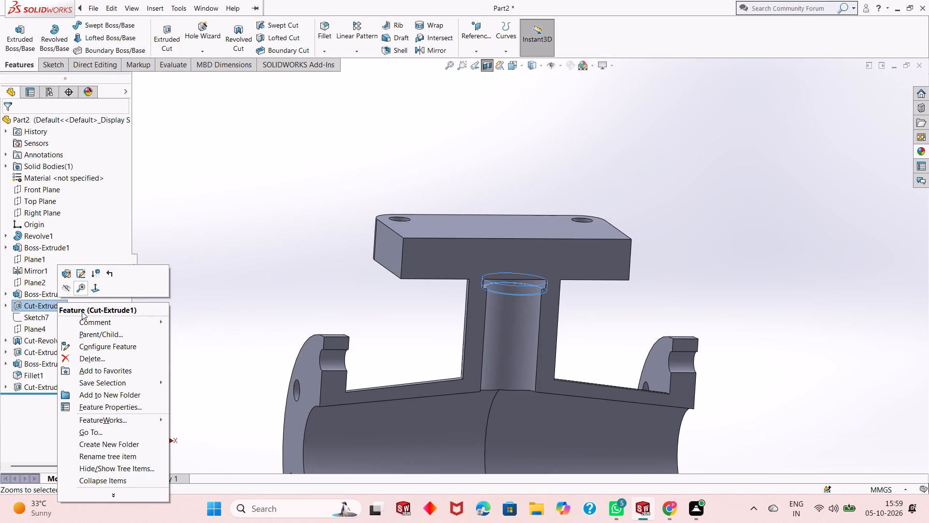
pyautogui.click(96, 358)
pyautogui.click(542, 188)
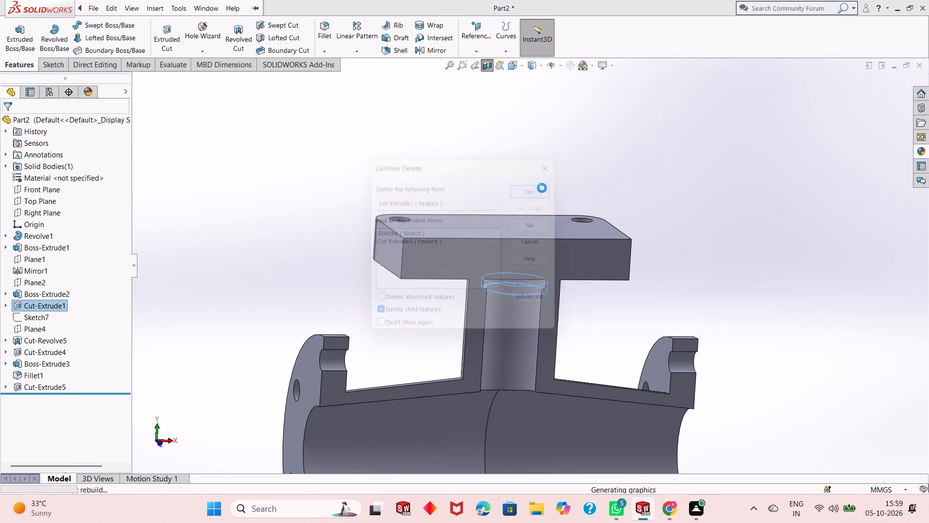
pyautogui.press('Escape')
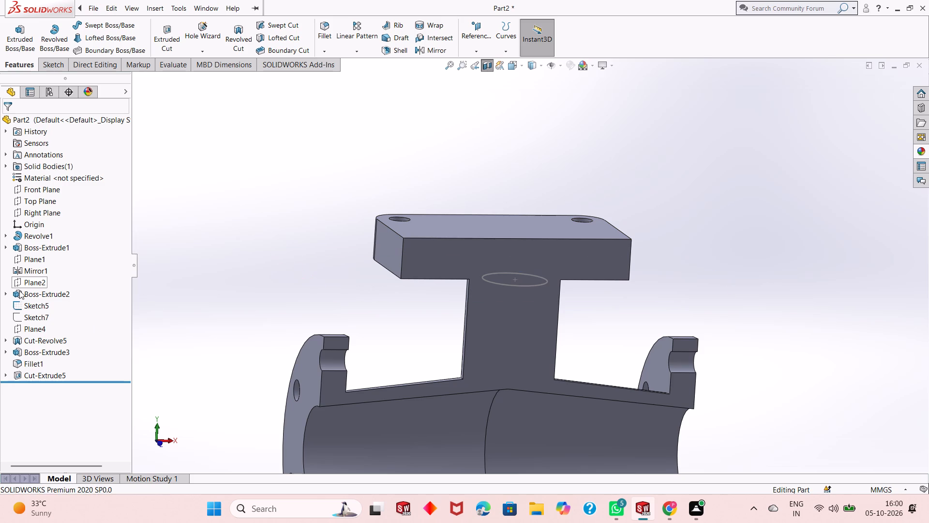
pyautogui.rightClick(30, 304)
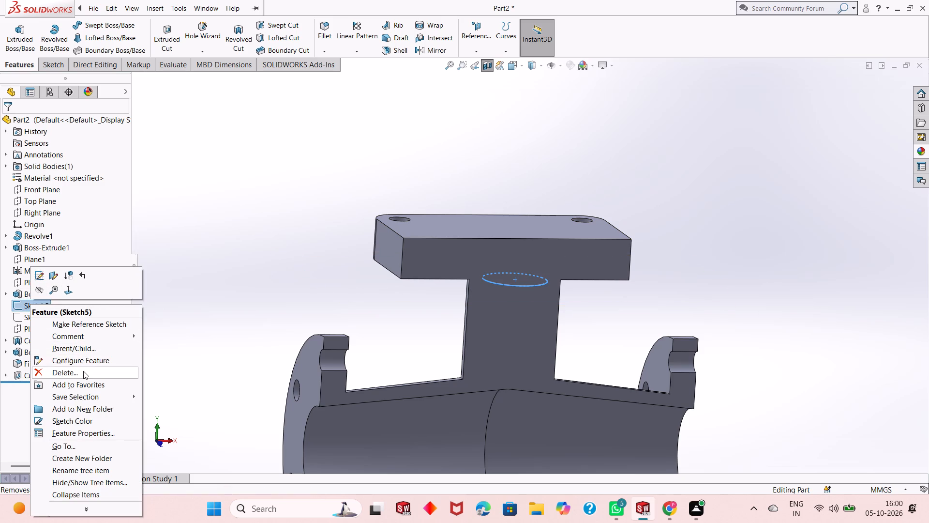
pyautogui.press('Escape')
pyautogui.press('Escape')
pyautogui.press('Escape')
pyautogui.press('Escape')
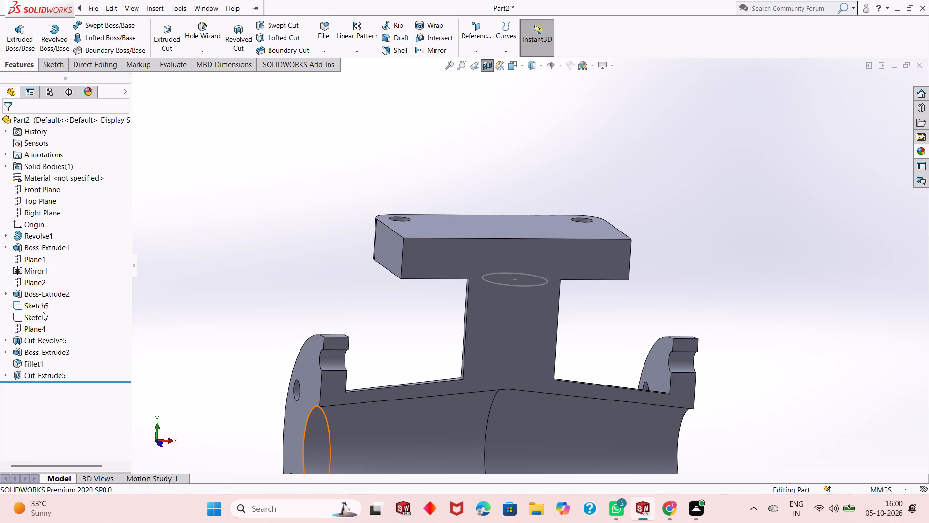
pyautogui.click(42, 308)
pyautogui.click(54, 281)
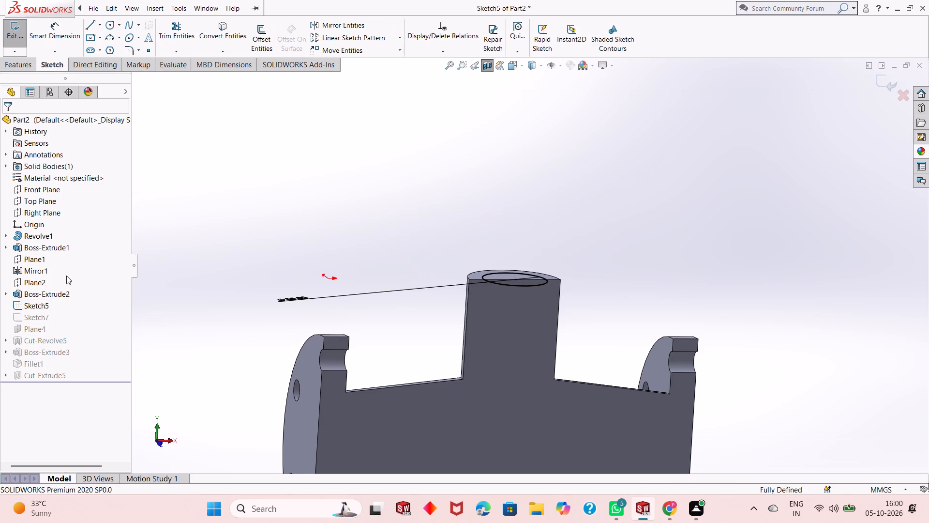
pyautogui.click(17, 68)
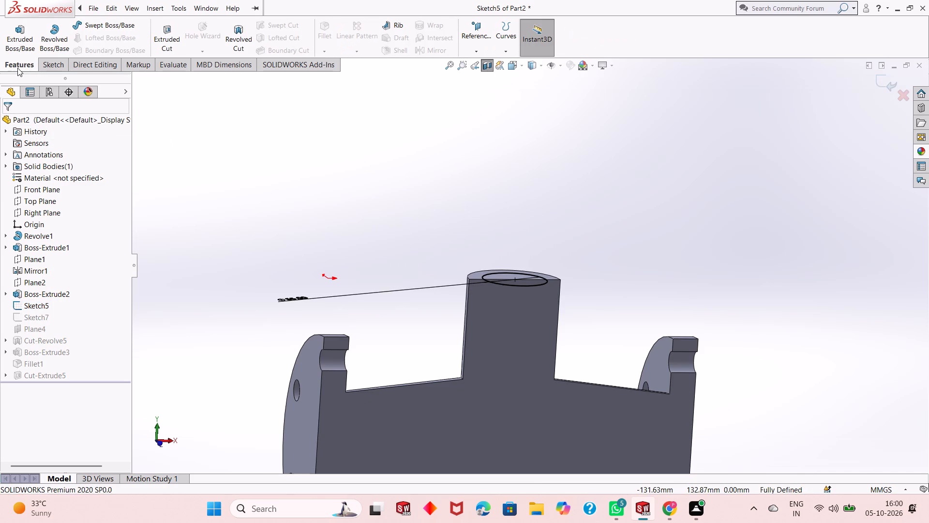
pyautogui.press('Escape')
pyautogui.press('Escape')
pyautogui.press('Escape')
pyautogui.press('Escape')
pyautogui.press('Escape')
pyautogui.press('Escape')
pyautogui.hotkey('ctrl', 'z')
# Delete Sketch5, the leftover circle sketch at the top of the branch.
pyautogui.rightClick(40, 302)
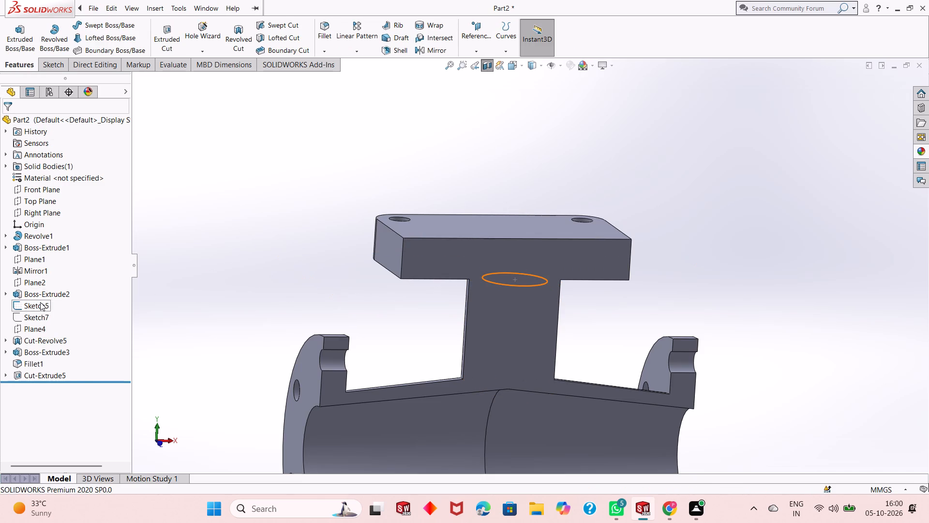
pyautogui.click(105, 373)
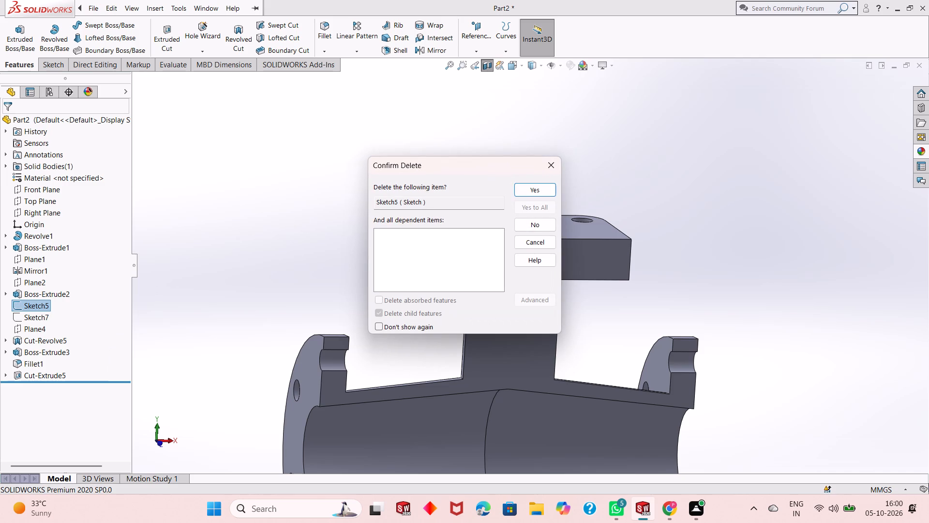
pyautogui.click(525, 188)
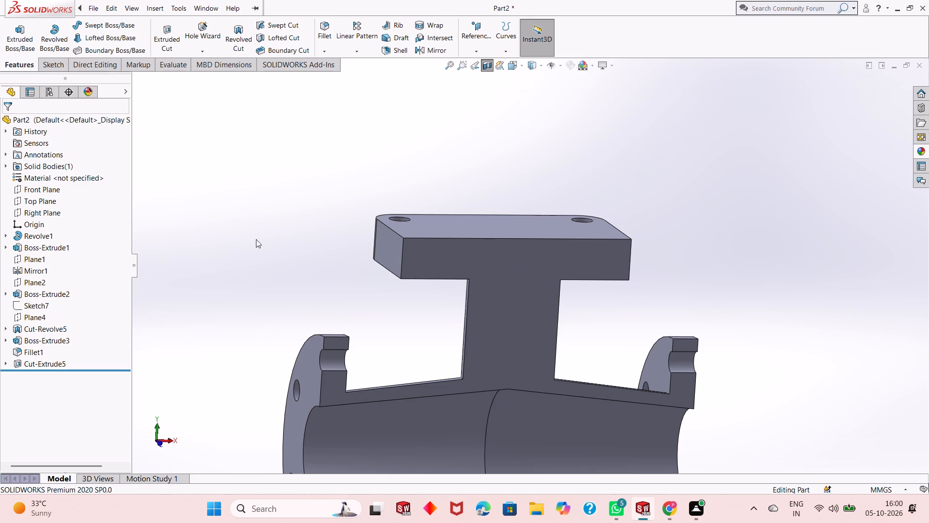
# Turn off the section view and sketch a centred circle about 89 mm in diameter on the square flange's top face.
pyautogui.middleClick(397, 297)
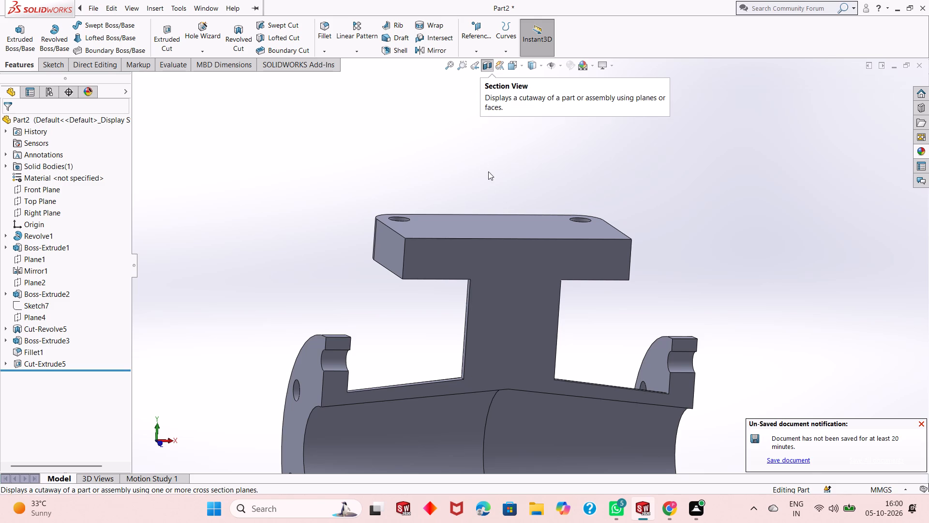
pyautogui.click(513, 231)
pyautogui.click(554, 203)
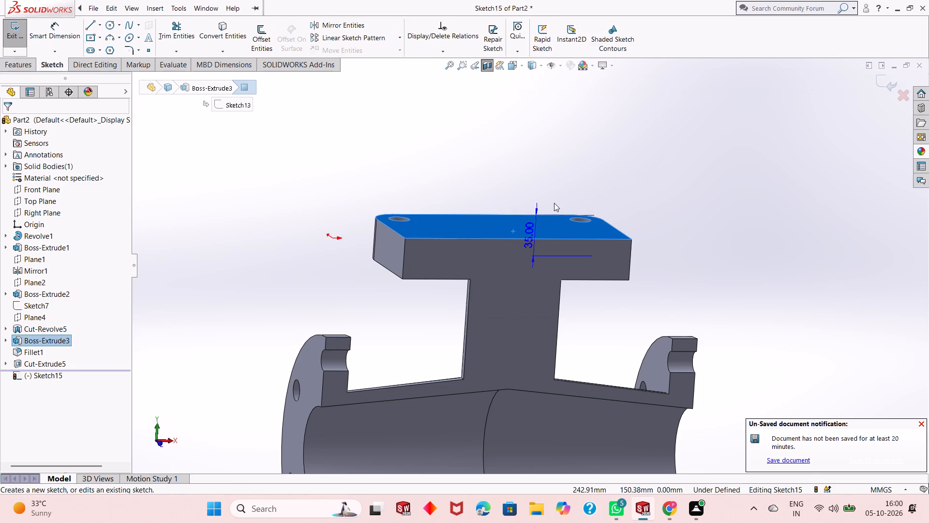
pyautogui.hotkey('ctrl', '8')
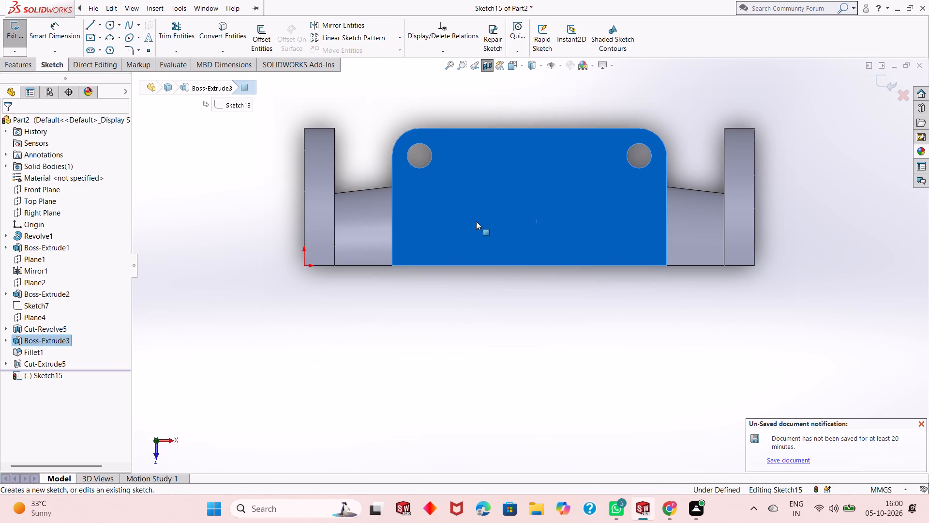
pyautogui.press('Escape')
pyautogui.click(485, 61)
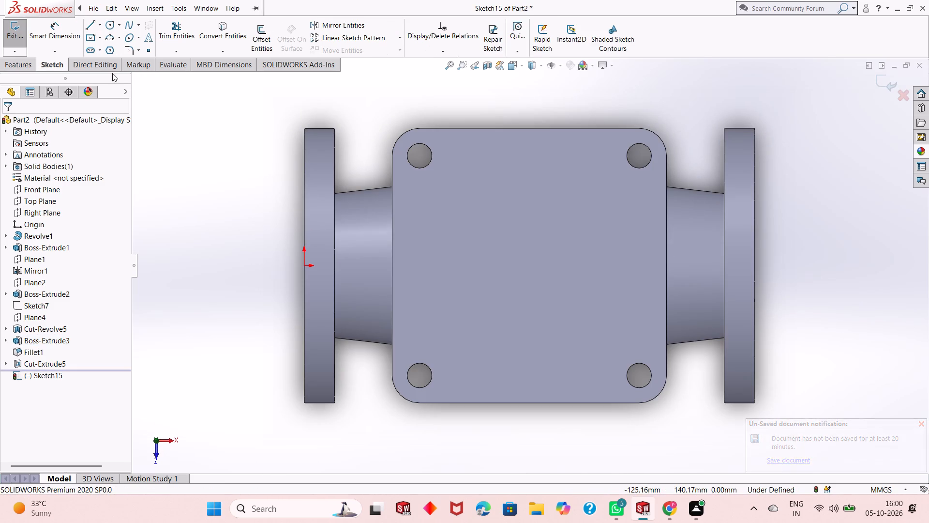
pyautogui.click(111, 24)
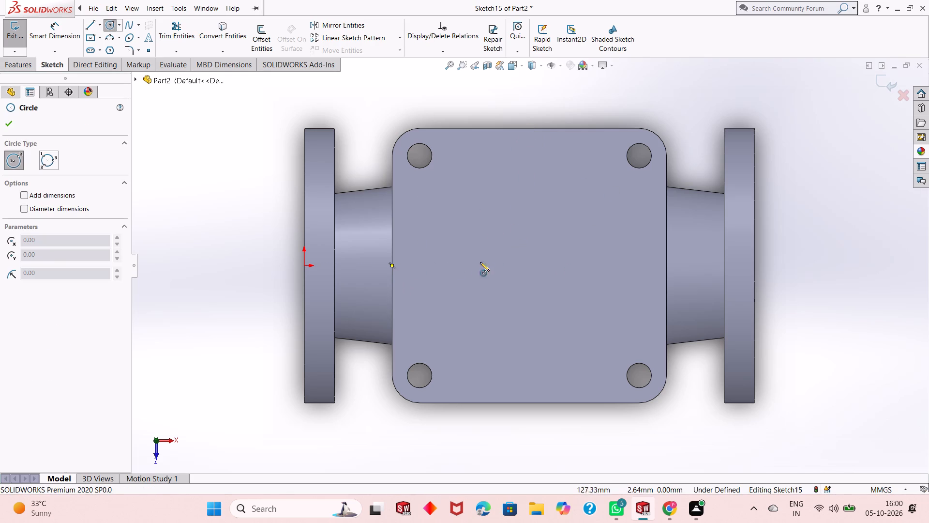
pyautogui.click(530, 264)
pyautogui.click(563, 215)
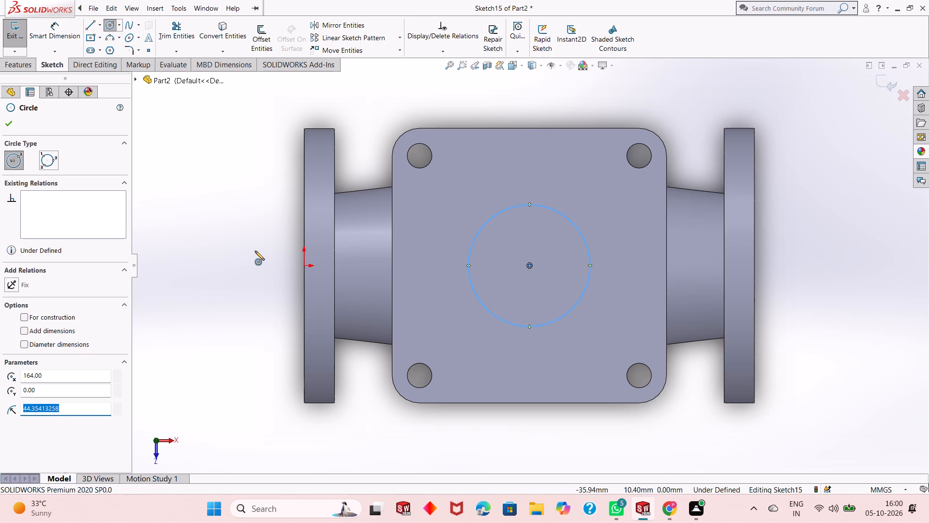
pyautogui.rightClick(214, 226)
pyautogui.click(239, 236)
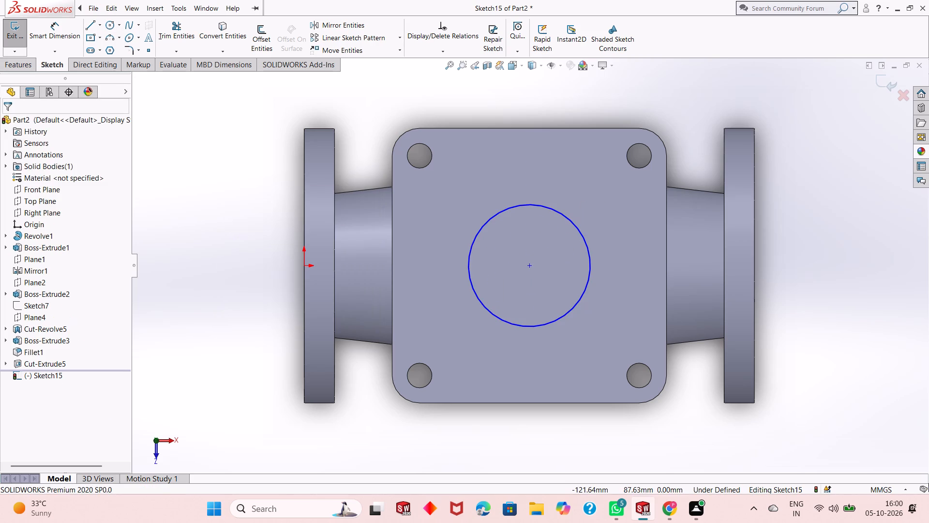
# Dimension the circle on the square flange to a diameter of 80 mm.
pyautogui.click(44, 38)
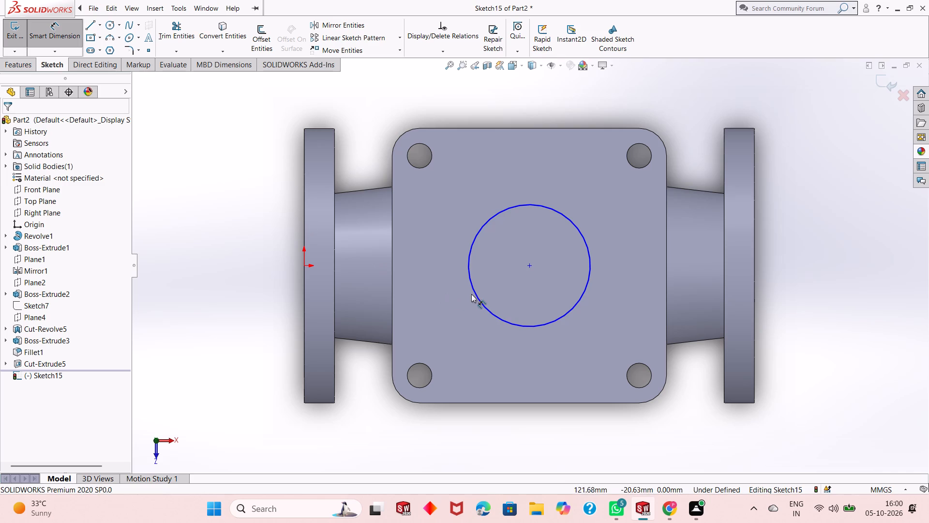
pyautogui.click(479, 296)
pyautogui.click(196, 382)
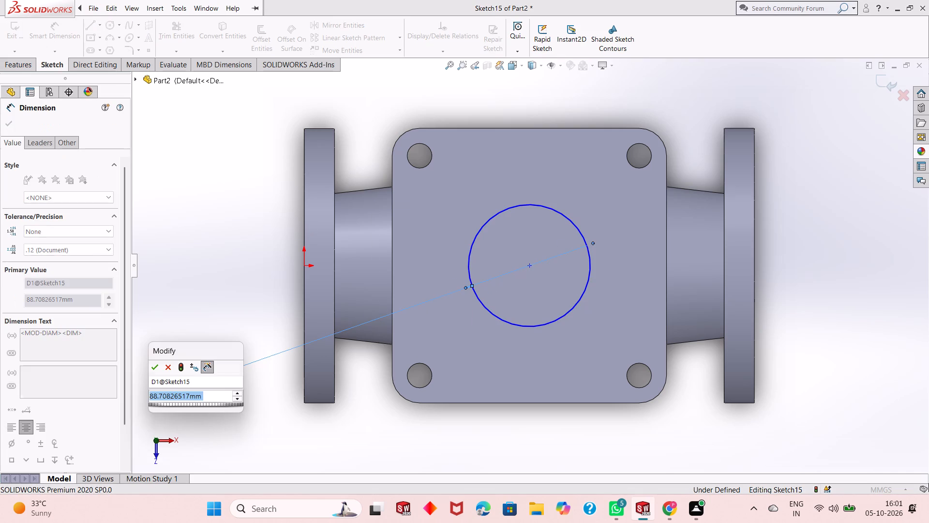
pyautogui.write('80')
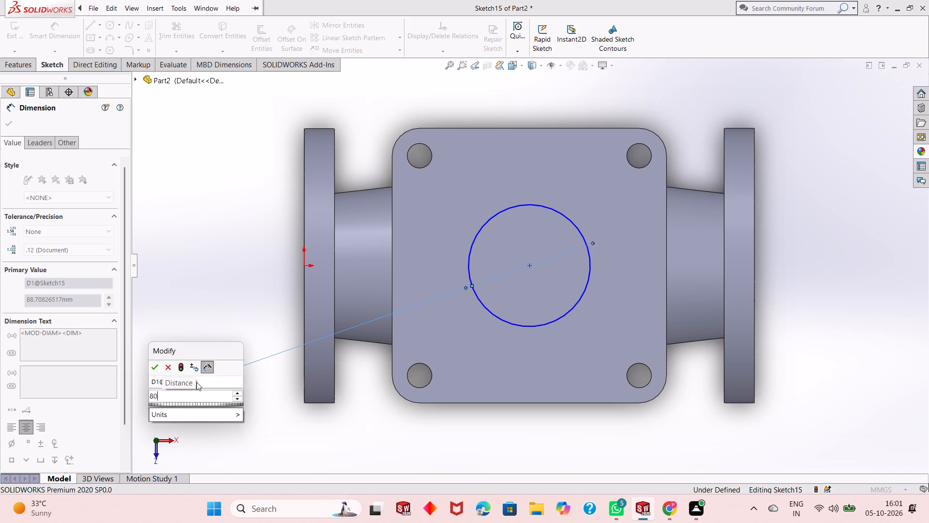
pyautogui.press('Return')
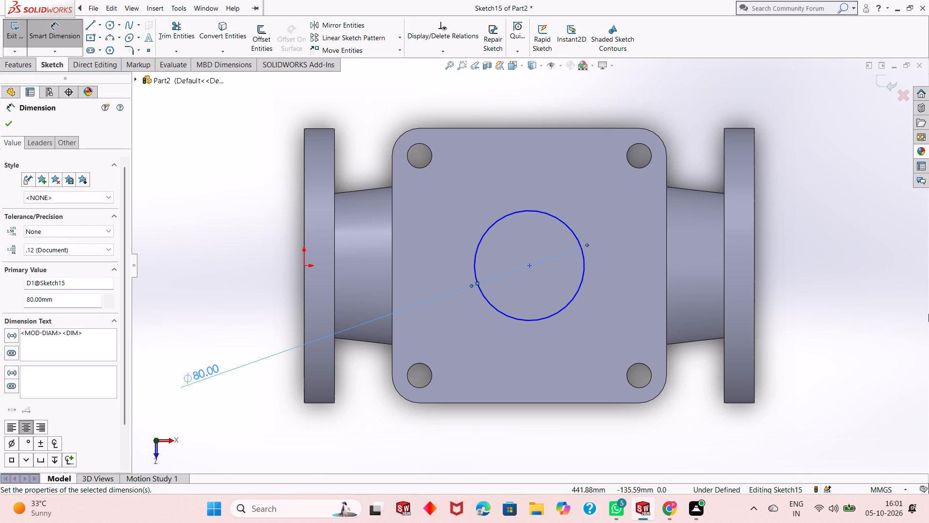
pyautogui.rightClick(193, 211)
pyautogui.click(209, 245)
pyautogui.scroll(1, 421, 257)
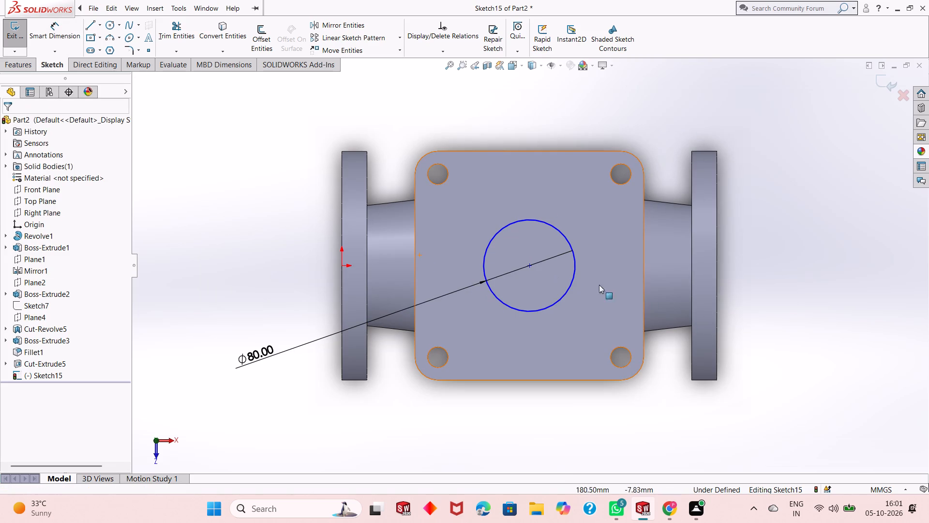
pyautogui.scroll(-1, 564, 269)
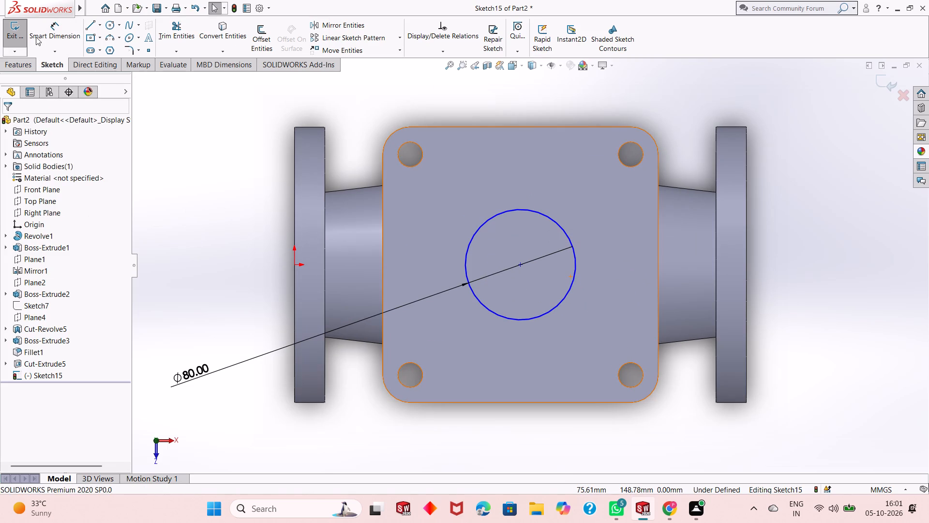
# Dimension the circle's centre 100 mm from two adjacent straight edges of the square flange to fully locate it.
pyautogui.click(50, 36)
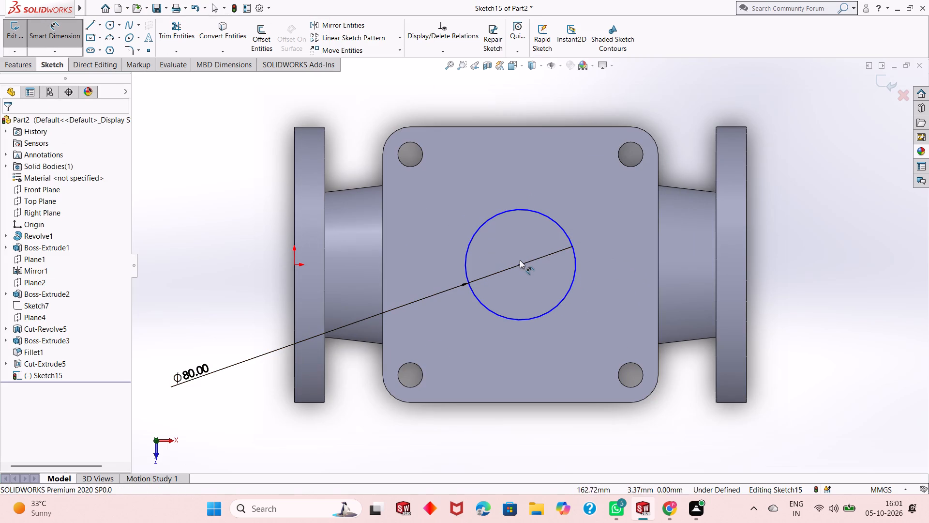
pyautogui.click(520, 264)
pyautogui.click(525, 128)
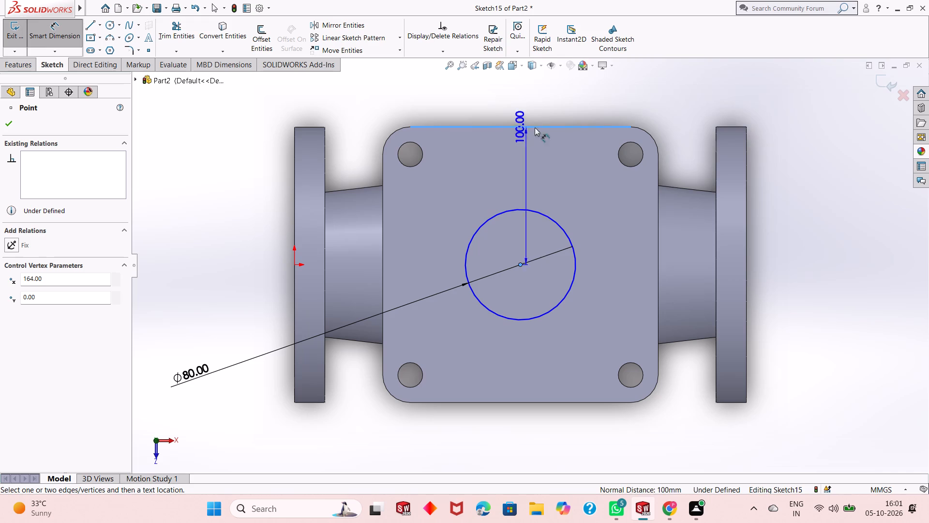
pyautogui.click(780, 159)
pyautogui.click(741, 141)
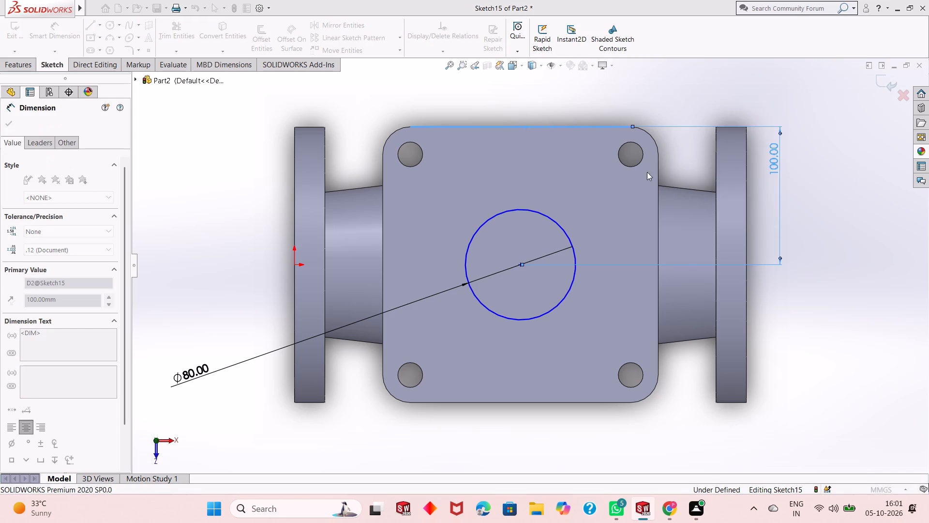
pyautogui.click(518, 265)
pyautogui.click(386, 284)
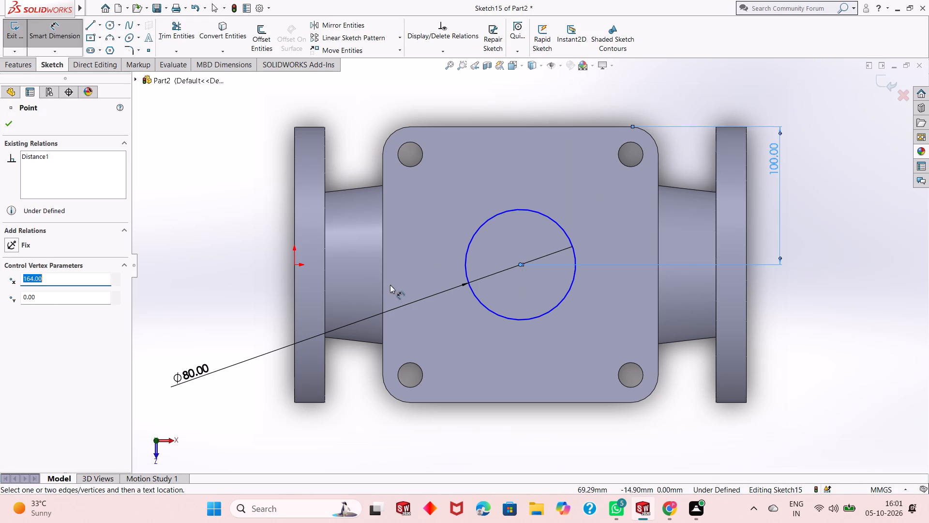
pyautogui.click(380, 274)
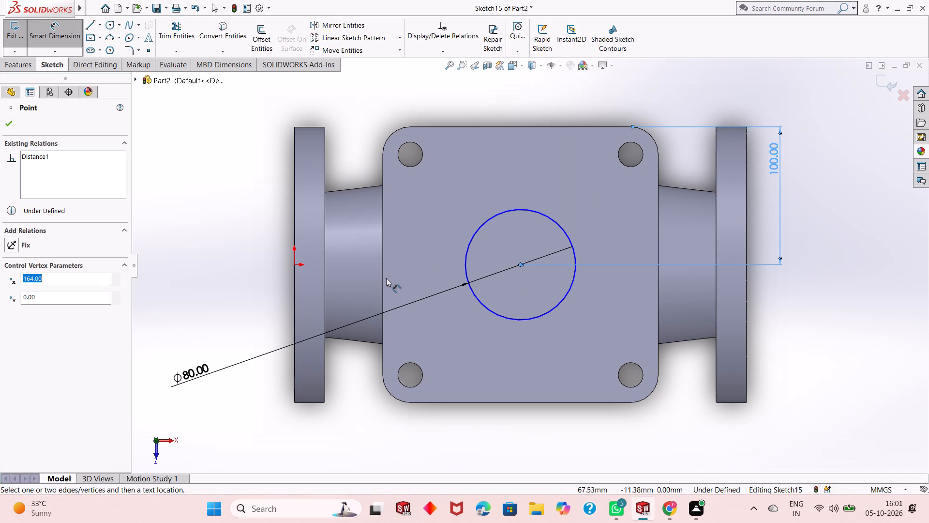
pyautogui.click(383, 268)
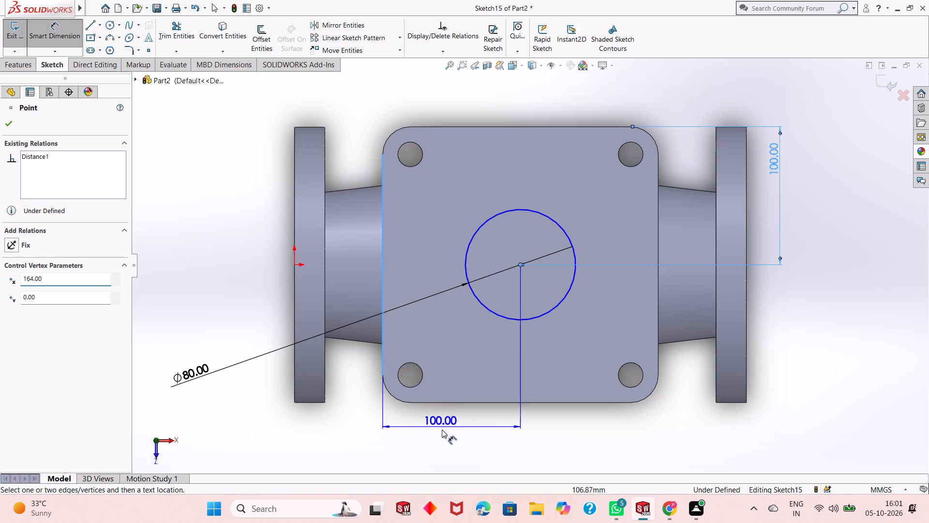
pyautogui.click(442, 430)
pyautogui.click(404, 416)
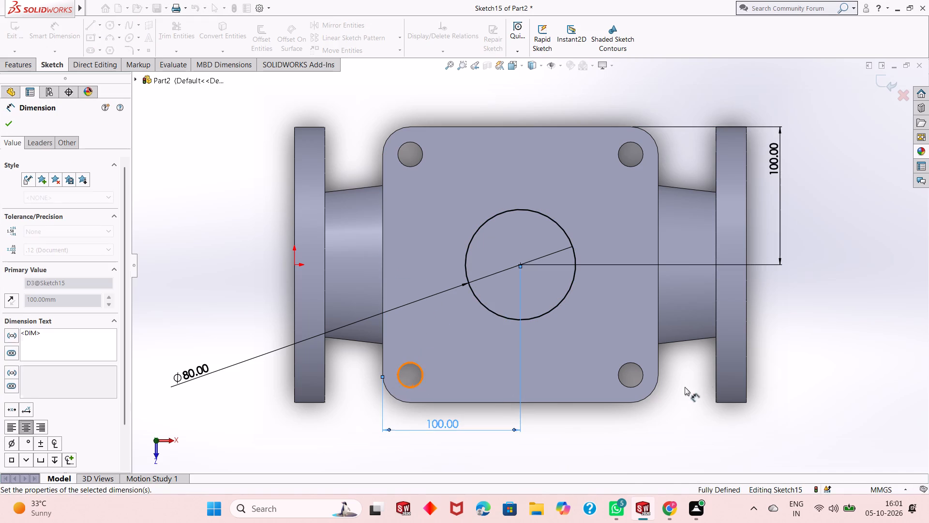
pyautogui.rightClick(808, 289)
pyautogui.click(814, 320)
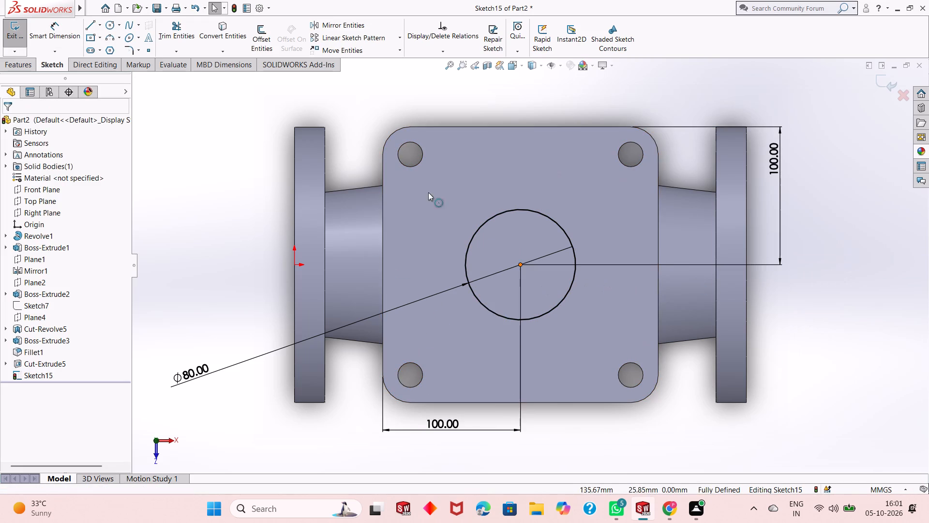
# Cut the 80 mm circle 8 mm deep into the square flange as a blind extruded cut.
pyautogui.click(22, 57)
pyautogui.click(20, 61)
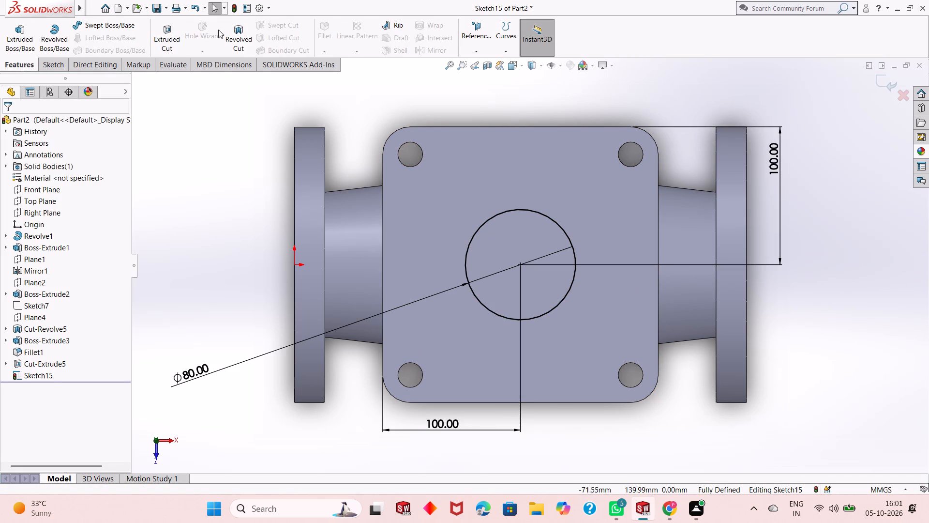
pyautogui.click(160, 36)
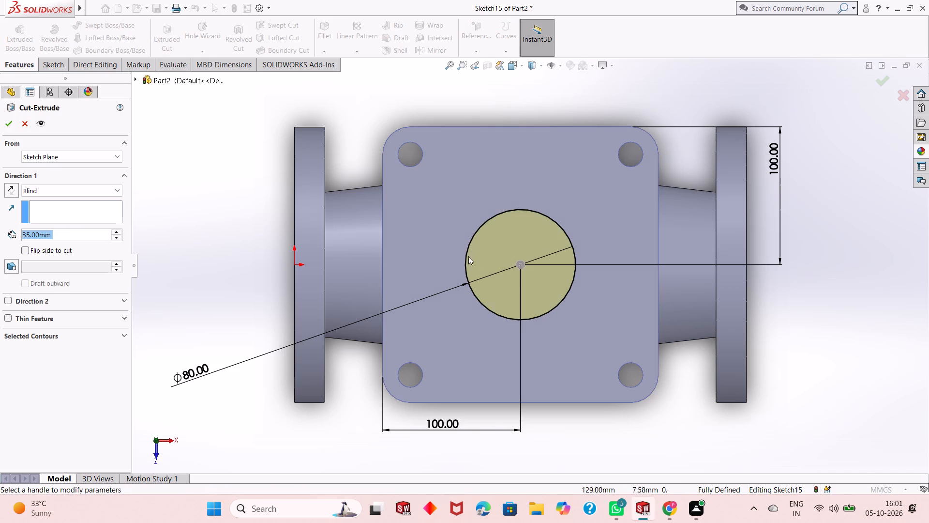
pyautogui.moveTo(410, 302); pyautogui.dragTo(403, 225, button='middle')
pyautogui.doubleClick(71, 235)
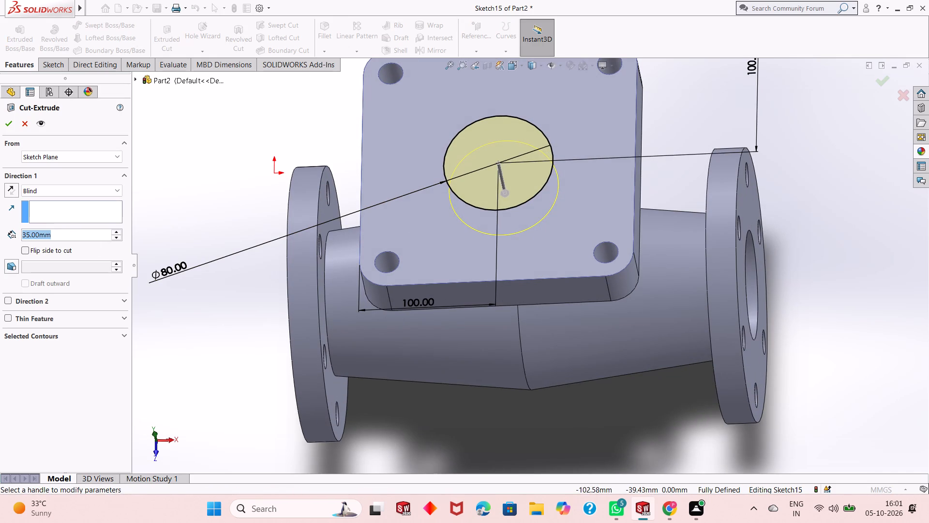
pyautogui.press('8')
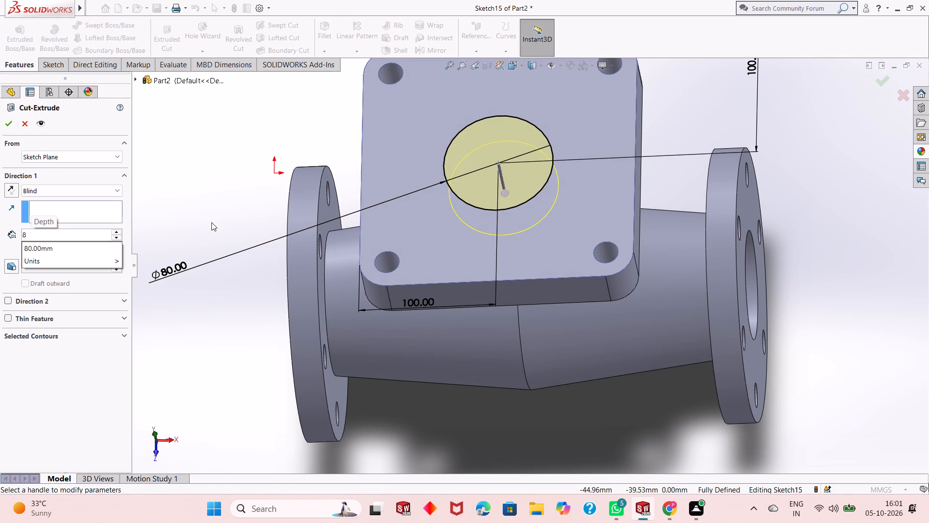
pyautogui.press('Return')
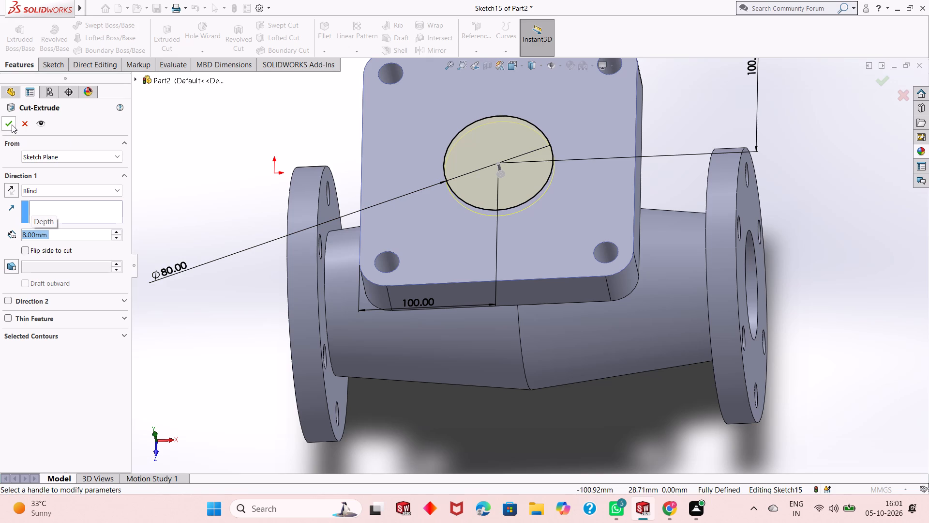
pyautogui.click(12, 124)
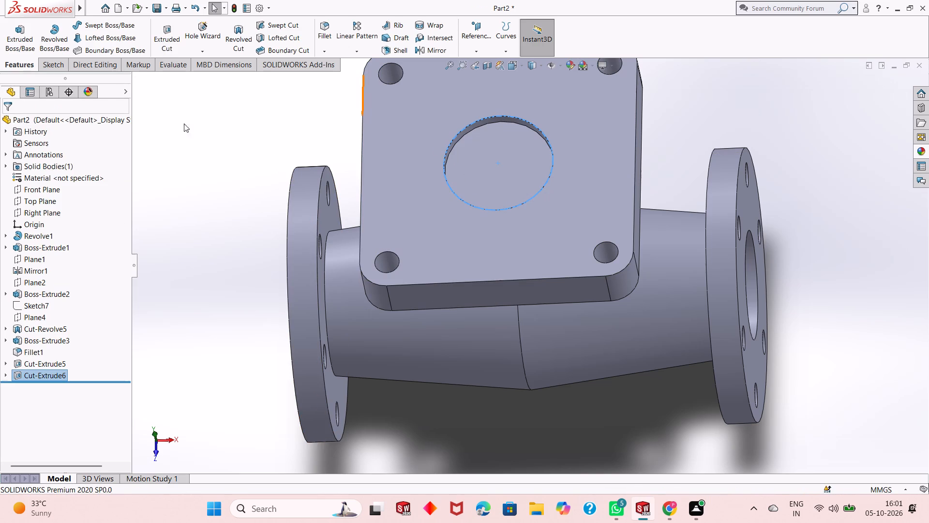
pyautogui.press('Escape')
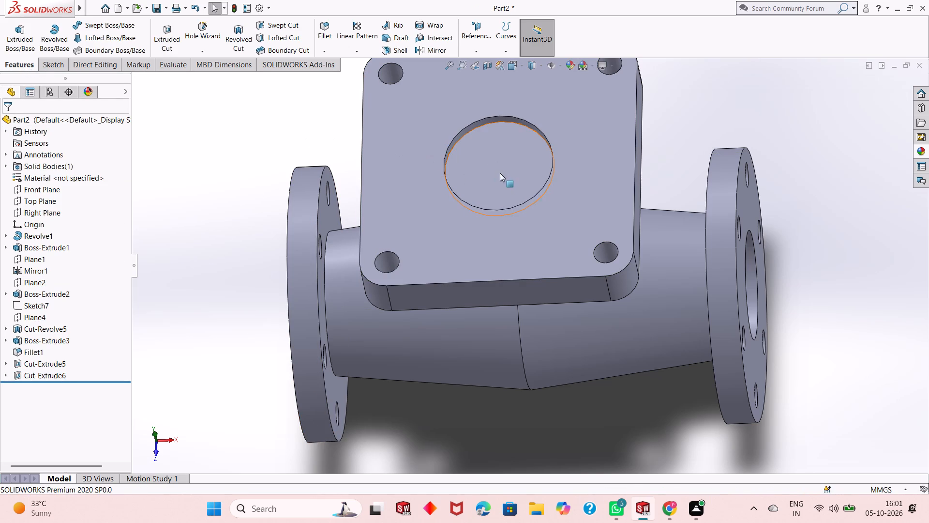
# Start a sketch on the round recess's floor and draw a concentric circle about 41 mm in diameter.
pyautogui.click(509, 179)
pyautogui.click(550, 155)
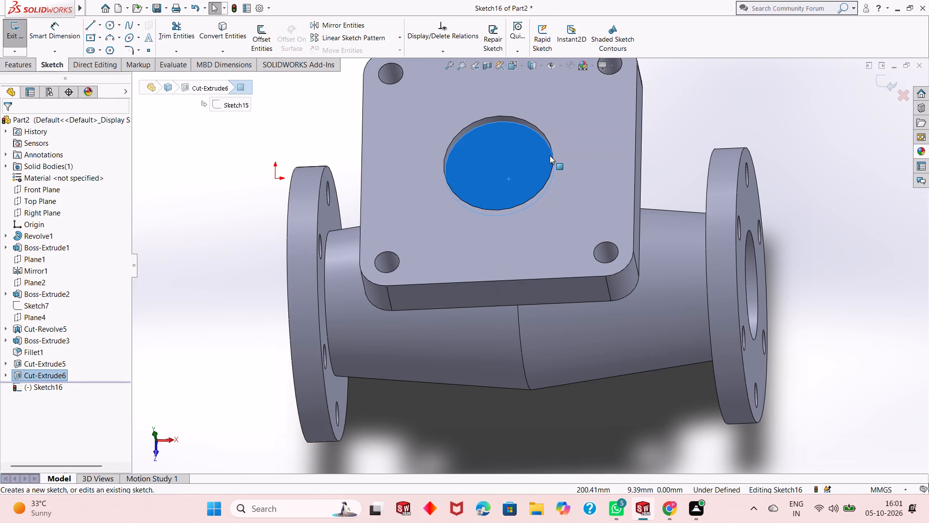
pyautogui.hotkey('ctrl', '8')
pyautogui.press('Escape')
pyautogui.press('Escape')
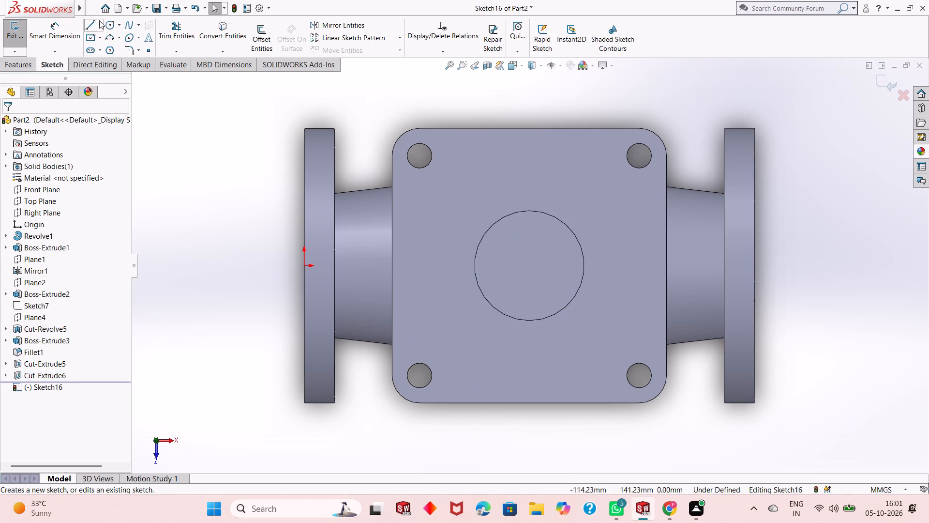
pyautogui.click(108, 20)
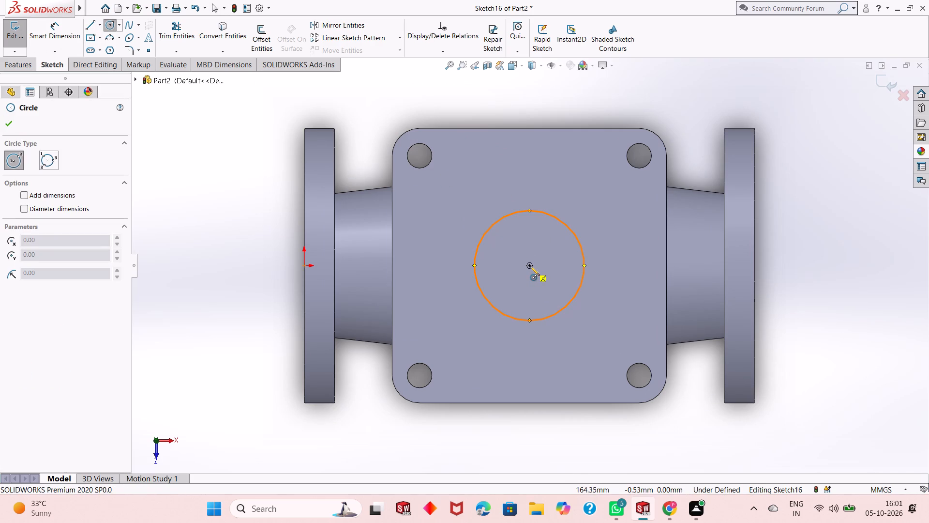
pyautogui.click(530, 266)
pyautogui.click(541, 240)
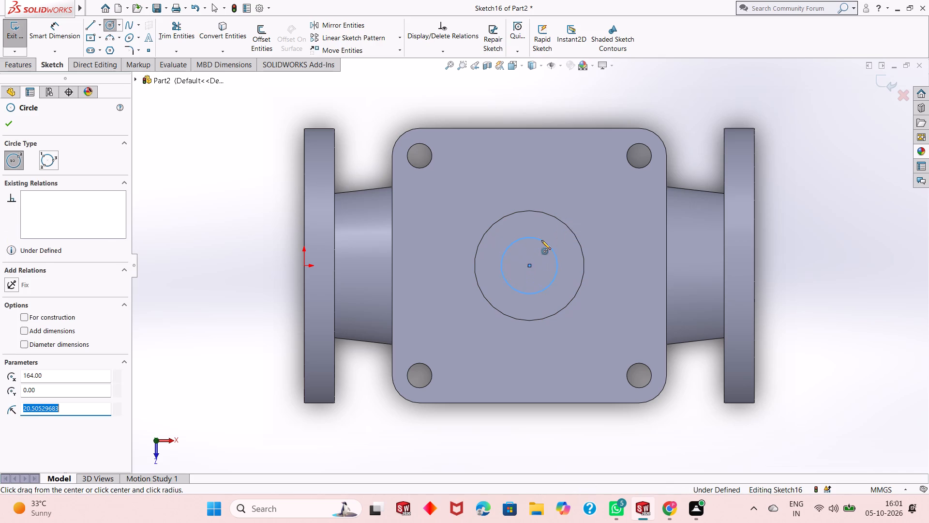
# Dimension the concentric circle on the recess floor to a diameter of 48 mm.
pyautogui.press('Escape')
pyautogui.press('Escape')
pyautogui.click(74, 44)
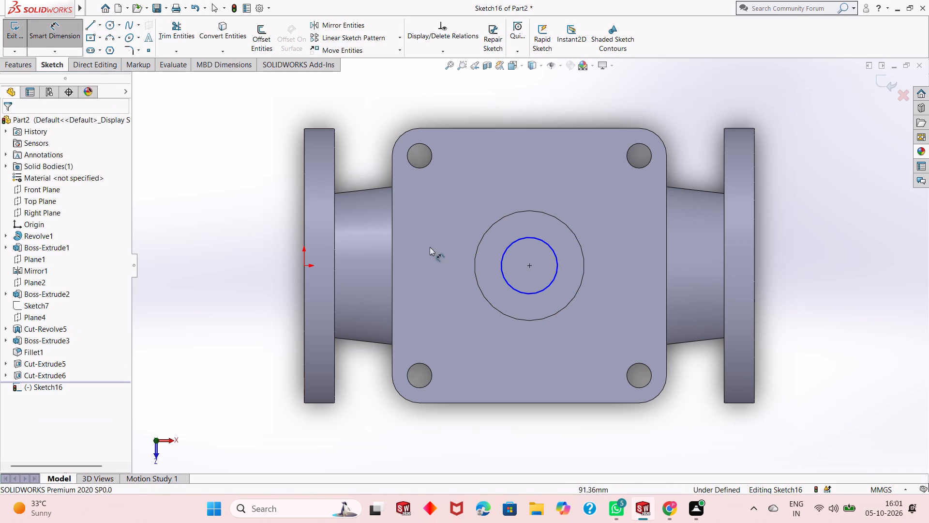
pyautogui.click(513, 286)
pyautogui.click(241, 378)
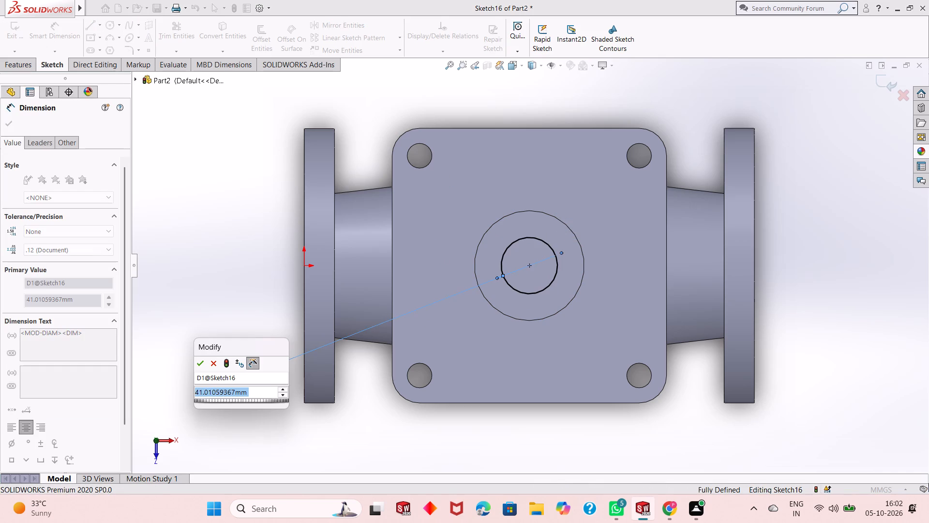
pyautogui.write('48')
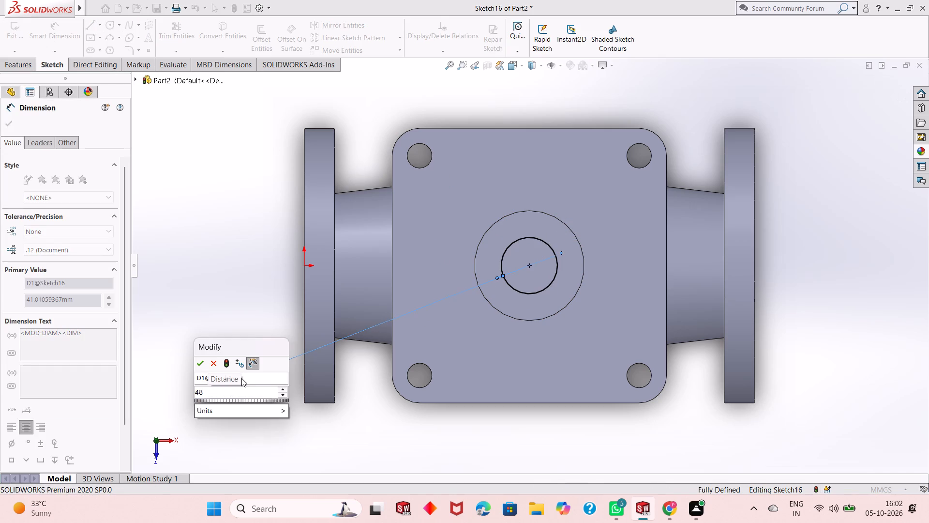
pyautogui.press('Return')
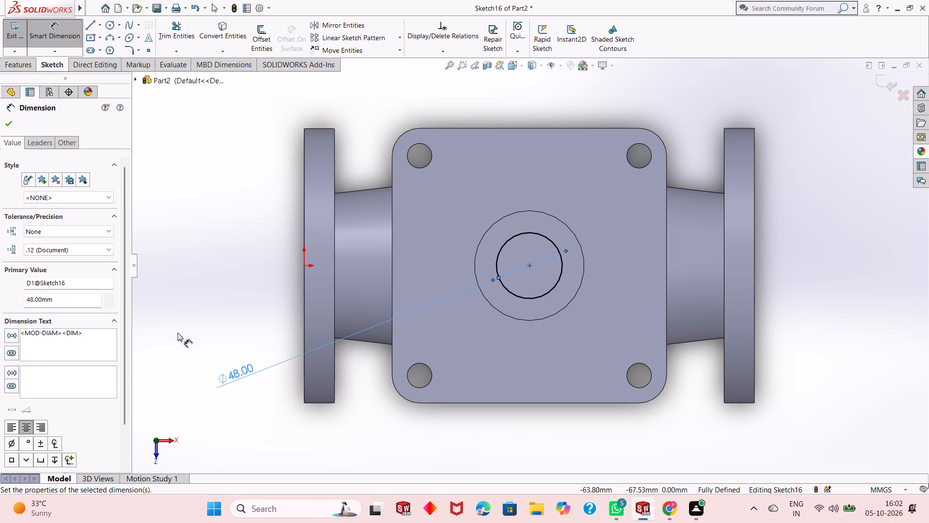
pyautogui.press('Escape')
pyautogui.press('Escape')
pyautogui.click(50, 33)
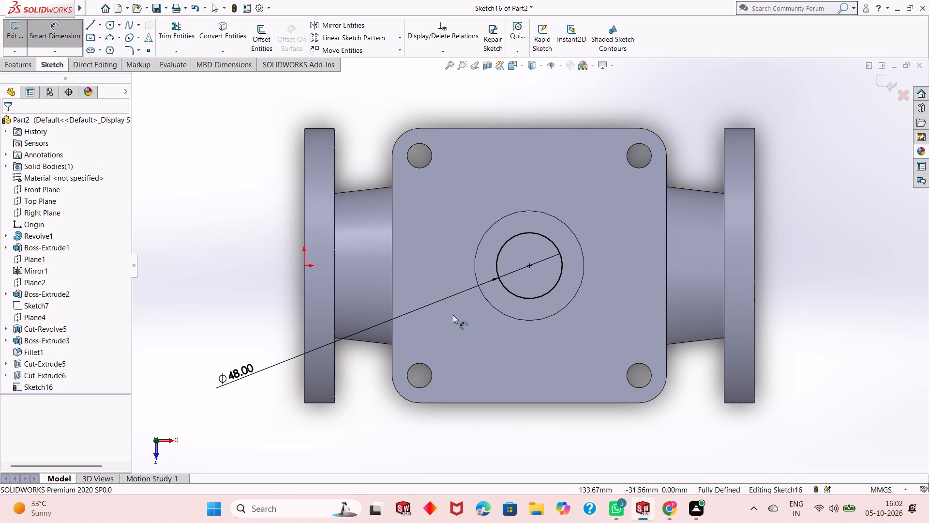
pyautogui.press('Escape')
pyautogui.press('Escape')
pyautogui.press('Escape')
pyautogui.press('Escape')
pyautogui.press('Escape')
pyautogui.press('Escape')
# Cut the 48 mm circle 135 mm deep from the recess floor down through the branch as a blind extruded cut.
pyautogui.click(22, 69)
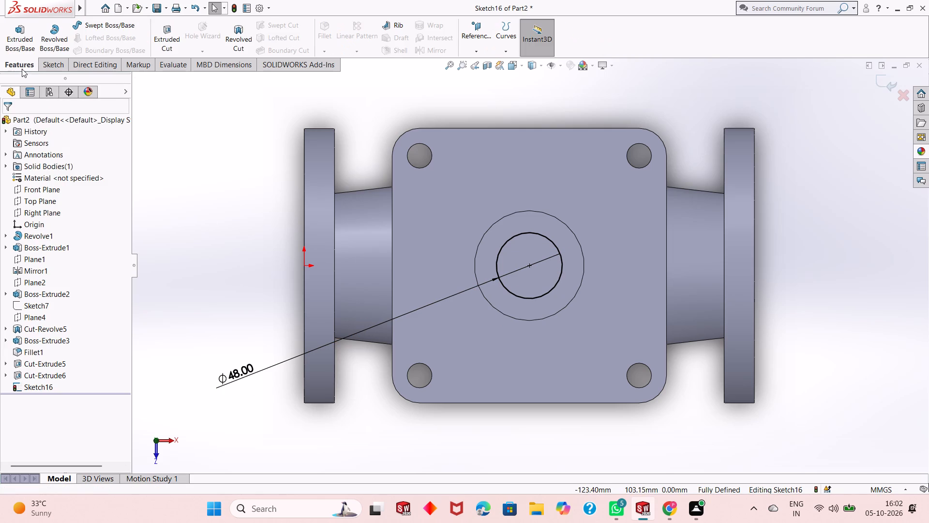
pyautogui.click(178, 39)
pyautogui.moveTo(460, 338); pyautogui.dragTo(464, 259, button='middle')
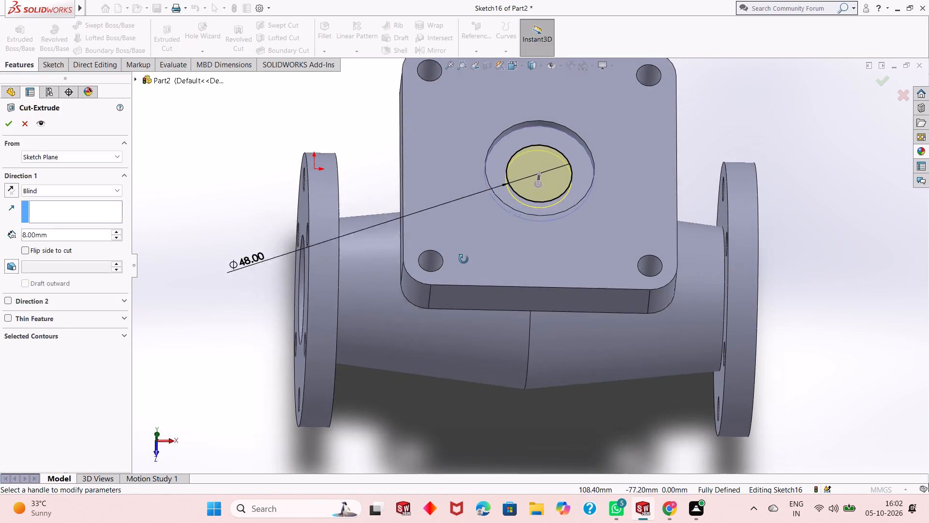
pyautogui.moveTo(464, 259); pyautogui.dragTo(464, 251, button='middle')
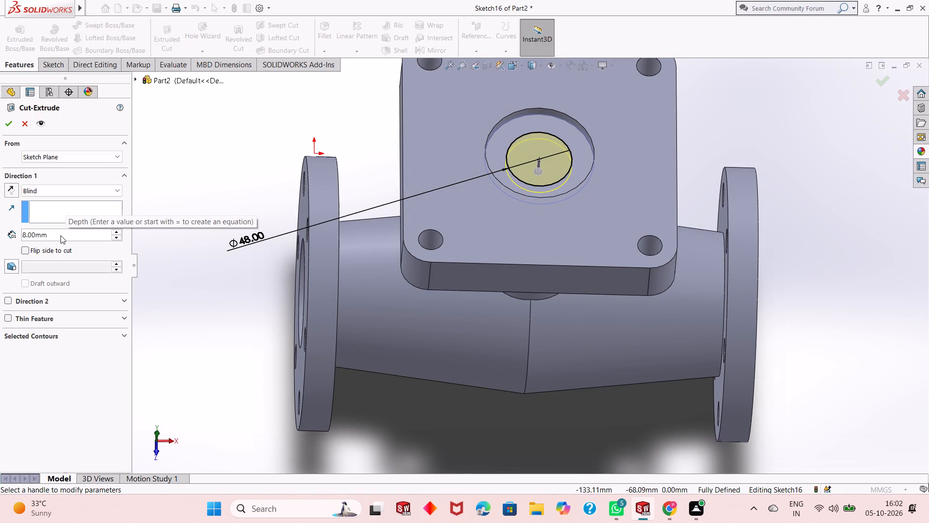
pyautogui.doubleClick(60, 235)
pyautogui.write('100')
pyautogui.press('BackSpace')
pyautogui.press('BackSpace')
pyautogui.press('BackSpace')
pyautogui.write('120')
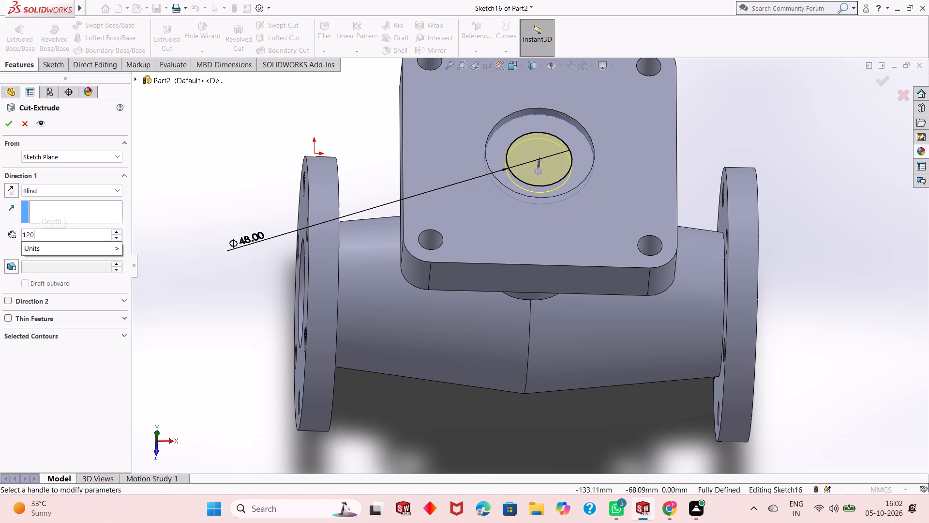
pyautogui.press('Return')
pyautogui.moveTo(370, 354); pyautogui.dragTo(360, 301, button='middle')
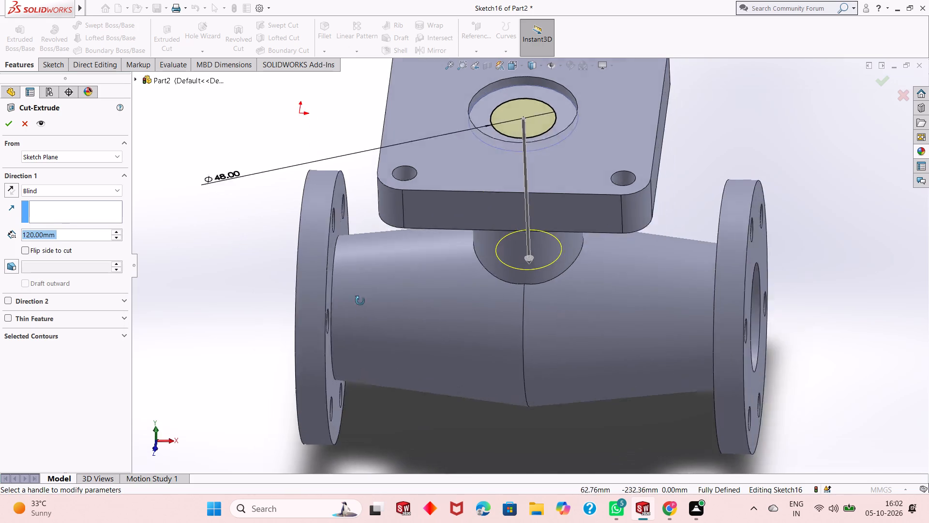
pyautogui.moveTo(360, 301); pyautogui.dragTo(366, 215, button='middle')
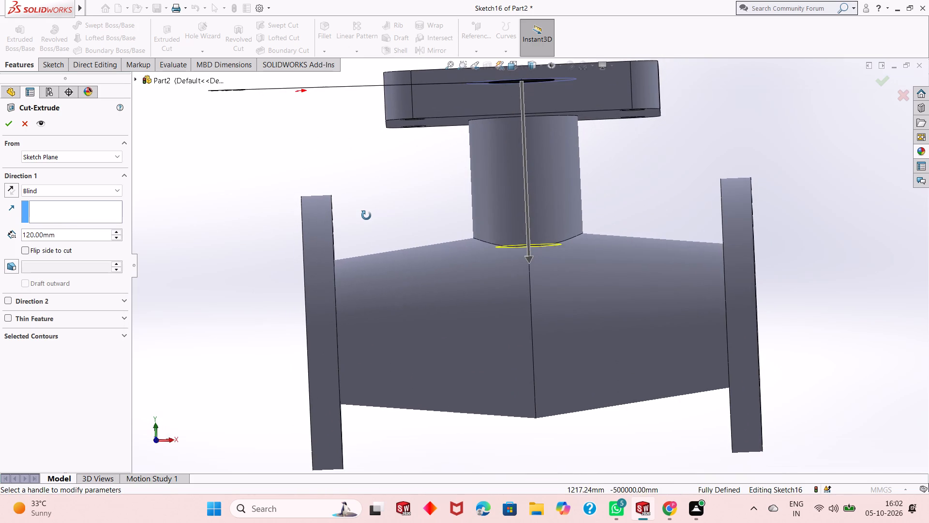
pyautogui.moveTo(366, 215); pyautogui.dragTo(367, 224, button='middle')
pyautogui.doubleClick(71, 229)
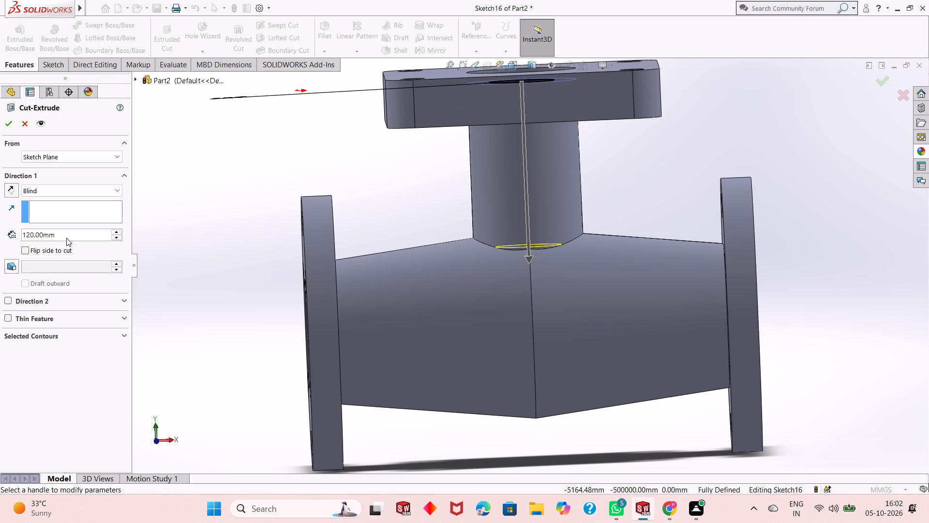
pyautogui.doubleClick(60, 233)
pyautogui.write('135')
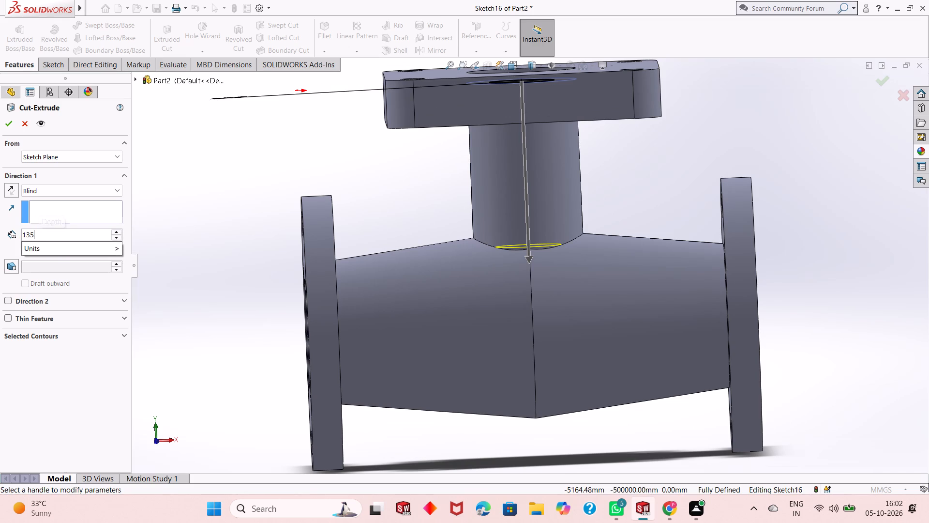
pyautogui.press('Return')
pyautogui.click(4, 124)
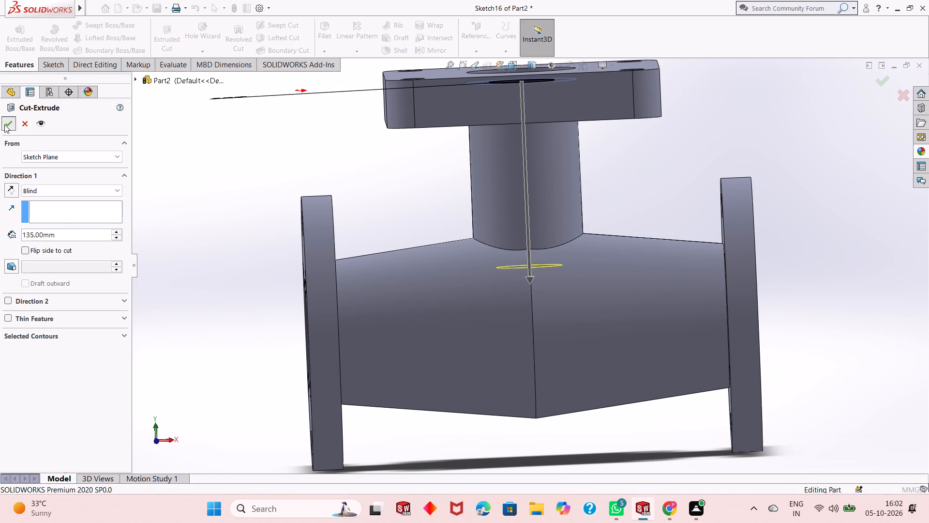
# Preview a section view through the Front Plane to inspect how the branch bore meets the tapered cavity.
pyautogui.click(486, 65)
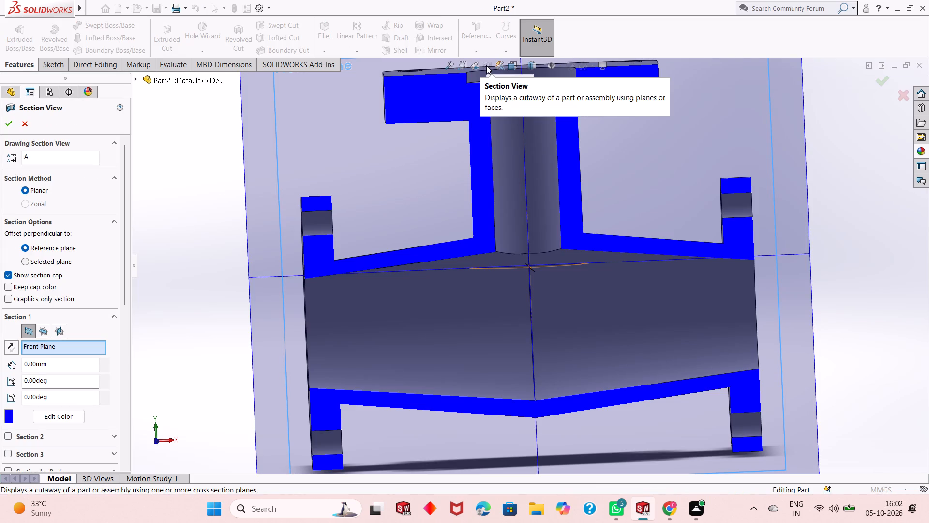
pyautogui.click(486, 65)
pyautogui.press('Escape')
# Examine the valve body from several angles, checking the square flange's recess and bore, the branch and the end flanges.
pyautogui.scroll(2, 506, 214)
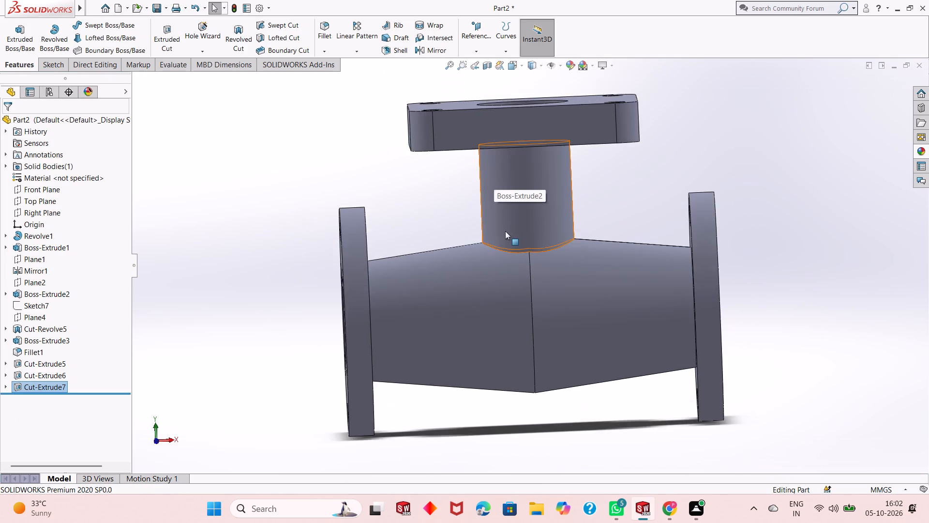
pyautogui.scroll(1, 505, 231)
pyautogui.press('Escape')
pyautogui.scroll(-2, 529, 184)
pyautogui.moveTo(535, 187); pyautogui.dragTo(550, 285, button='middle')
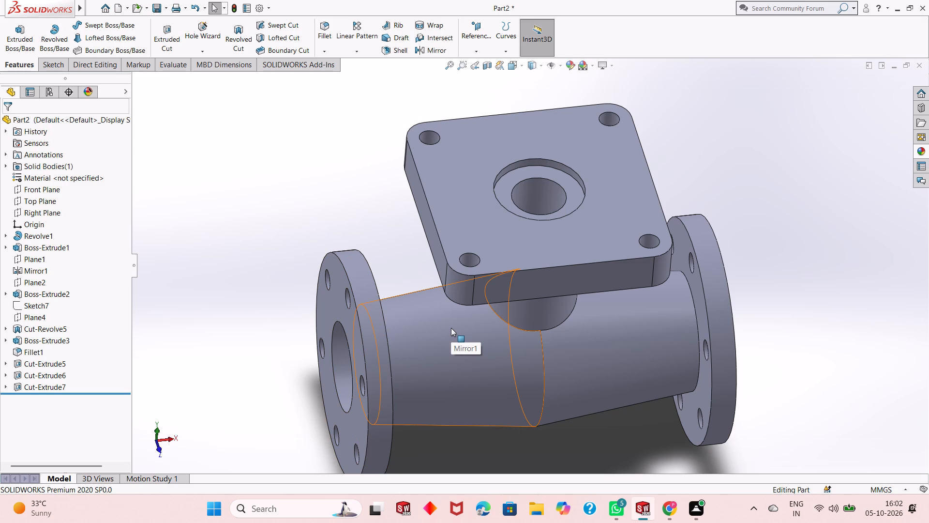
pyautogui.scroll(-1, 411, 347)
pyautogui.scroll(4, 411, 346)
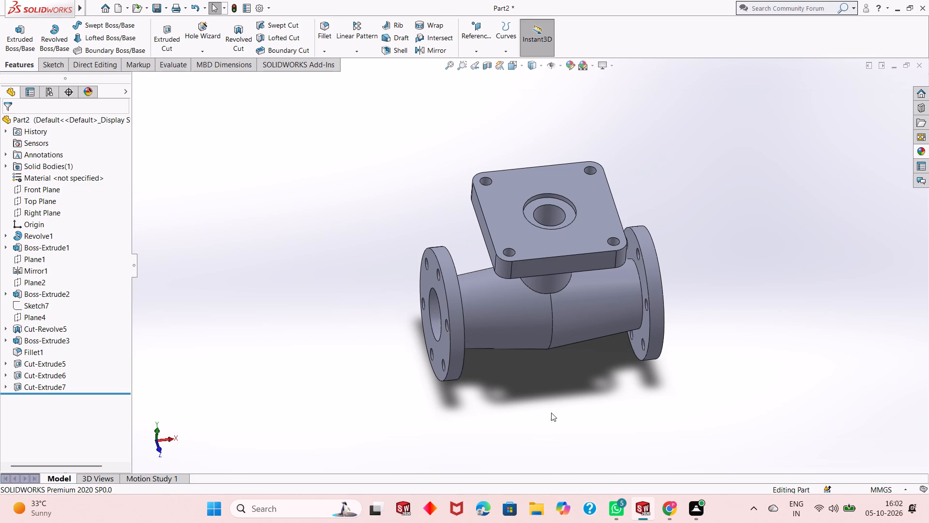
pyautogui.scroll(1, 553, 347)
pyautogui.moveTo(548, 340); pyautogui.dragTo(578, 267, button='middle')
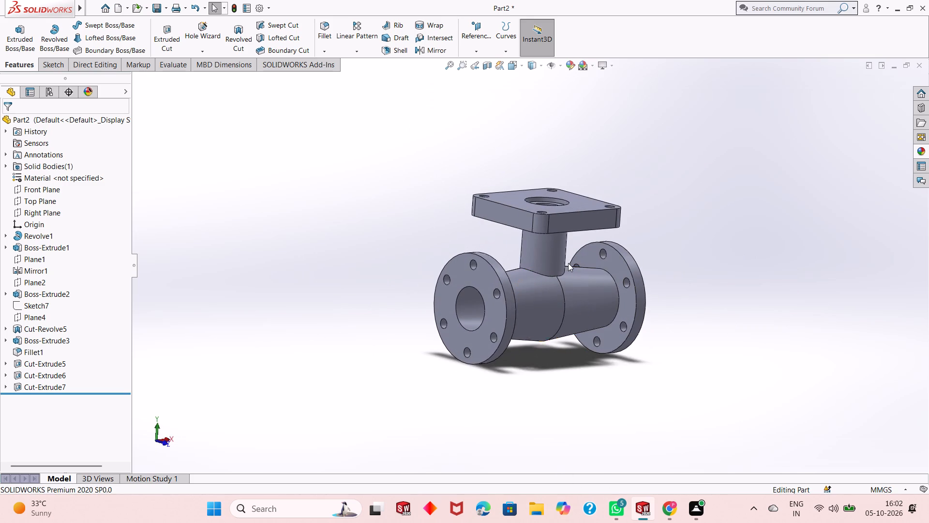
pyautogui.scroll(-2, 568, 263)
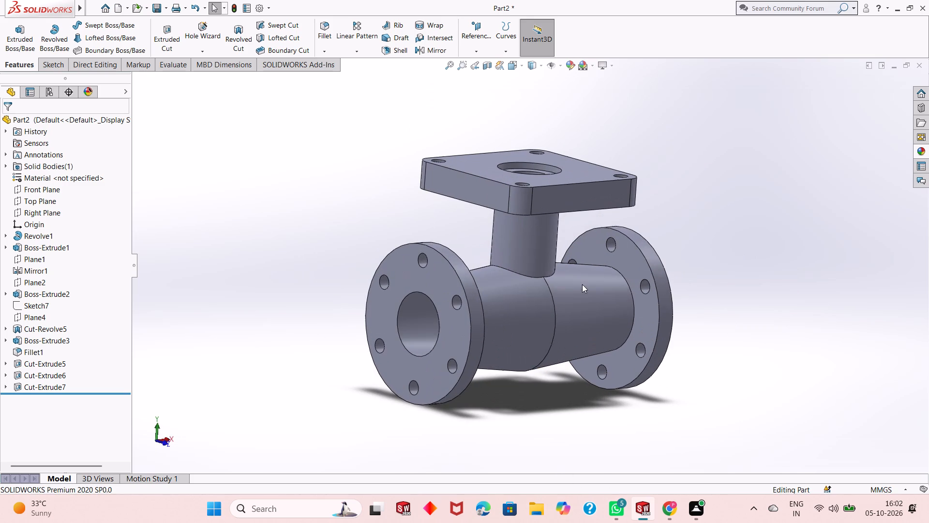
pyautogui.moveTo(579, 289); pyautogui.dragTo(574, 272, button='middle')
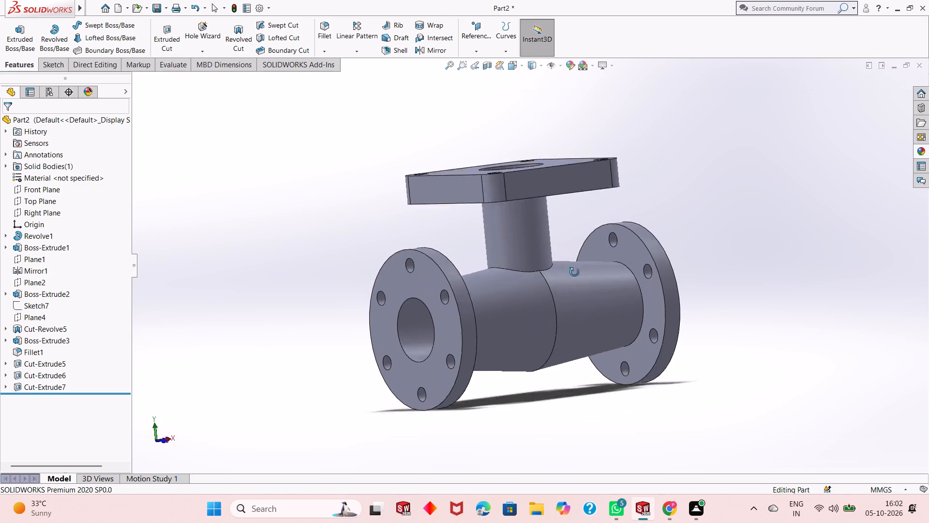
pyautogui.moveTo(574, 272); pyautogui.dragTo(578, 312, button='middle')
pyautogui.scroll(2, 553, 324)
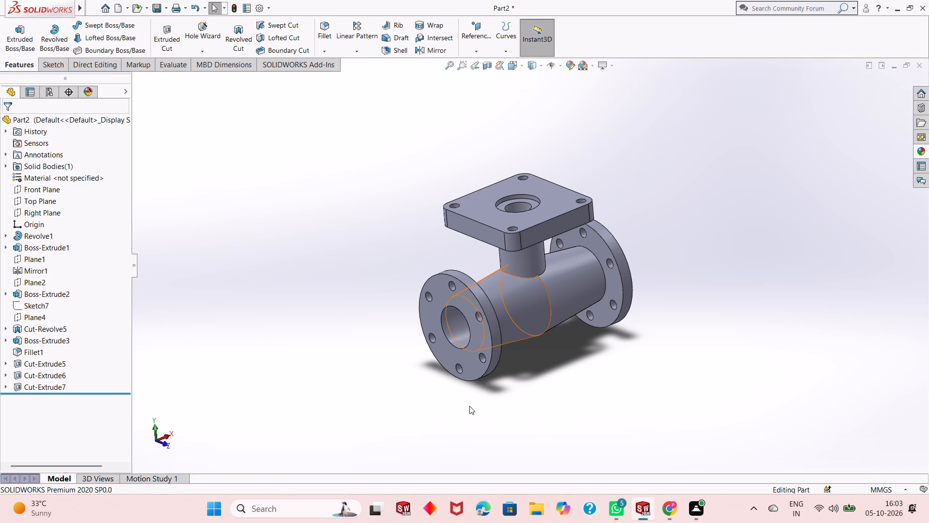
pyautogui.scroll(-1, 533, 268)
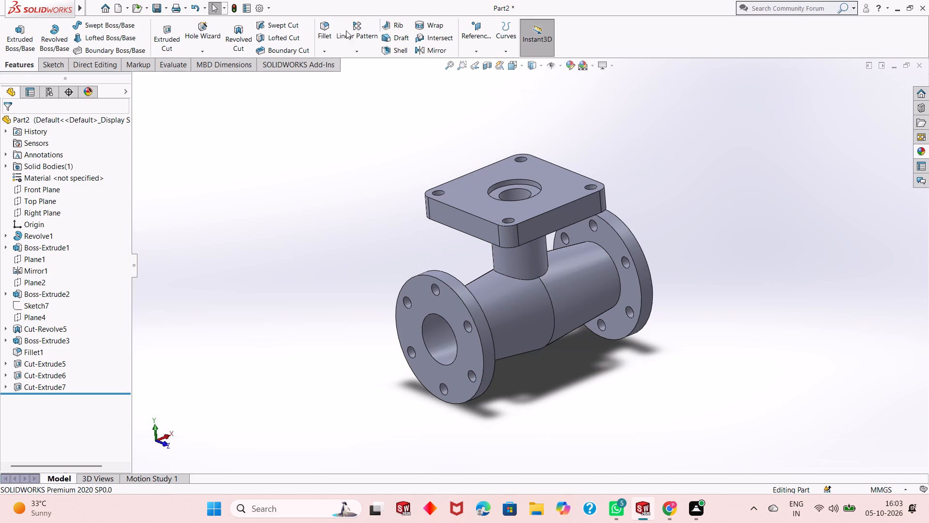
# Fillet the edges where the branch meets the body and where the body meets both end flanges with a 5 mm radius.
pyautogui.click(324, 41)
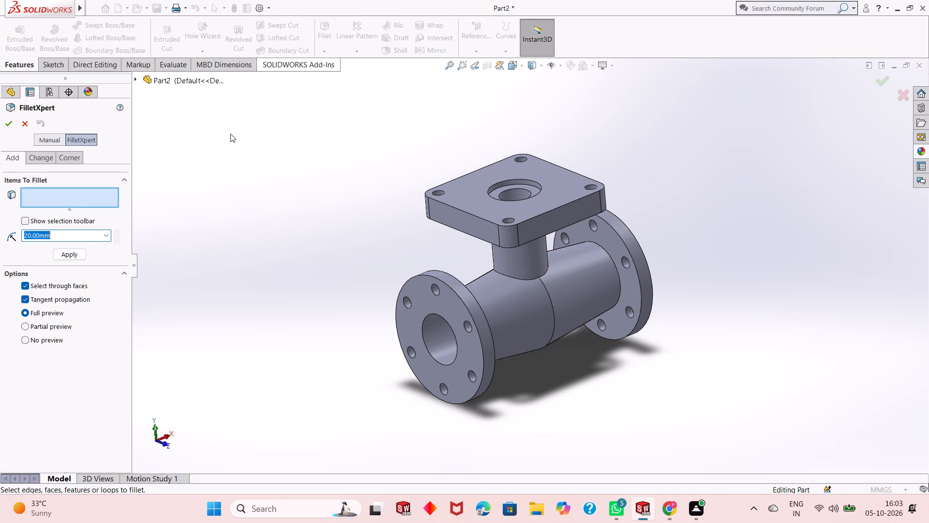
pyautogui.press('5')
pyautogui.press('Return')
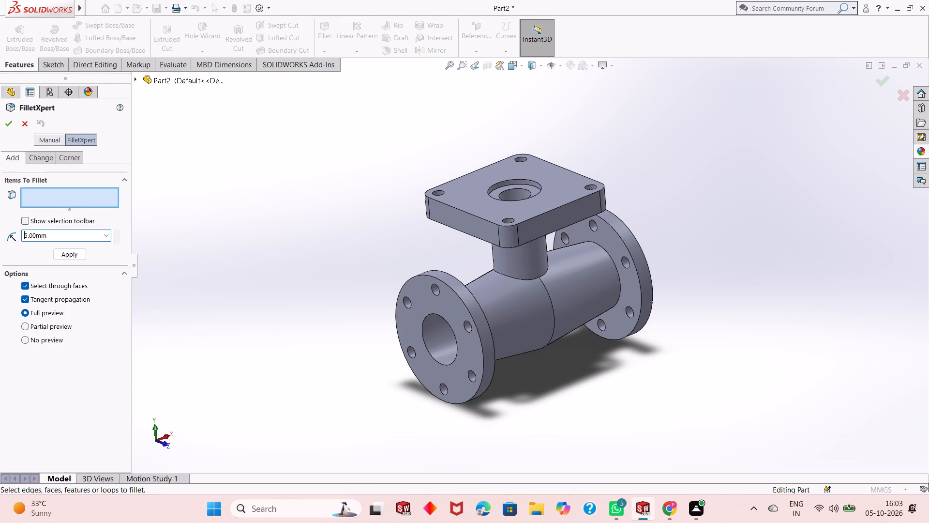
pyautogui.click(512, 277)
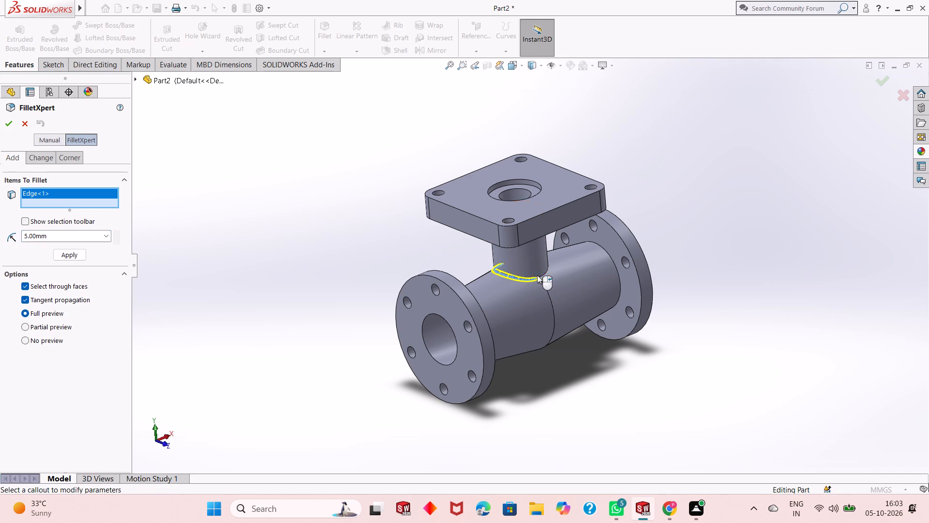
pyautogui.click(545, 275)
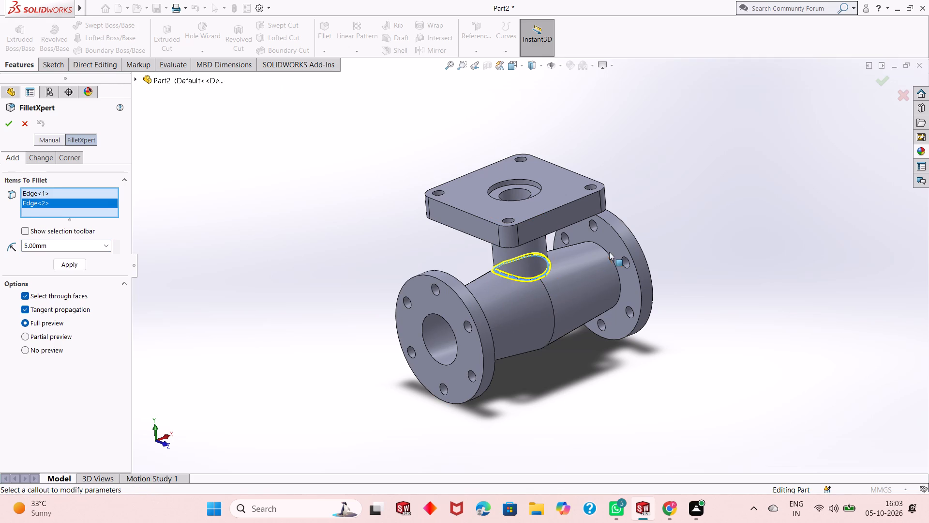
pyautogui.click(607, 253)
pyautogui.moveTo(556, 278); pyautogui.dragTo(453, 334, button='middle')
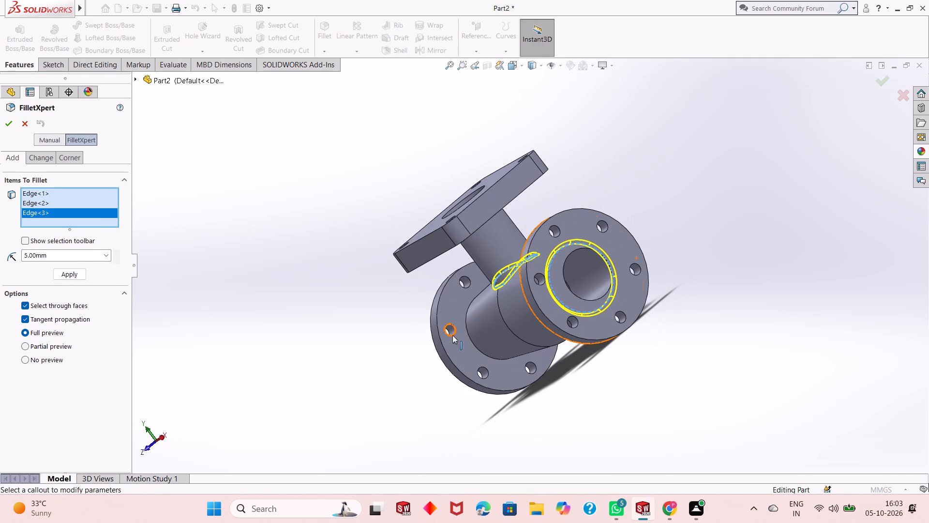
pyautogui.click(466, 320)
pyautogui.moveTo(493, 308); pyautogui.dragTo(542, 284, button='middle')
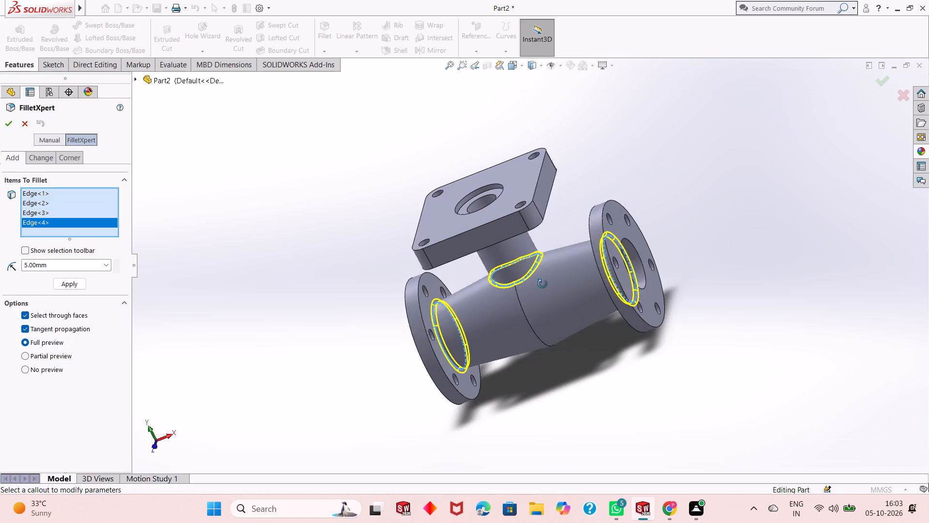
pyautogui.moveTo(542, 284); pyautogui.dragTo(558, 267, button='middle')
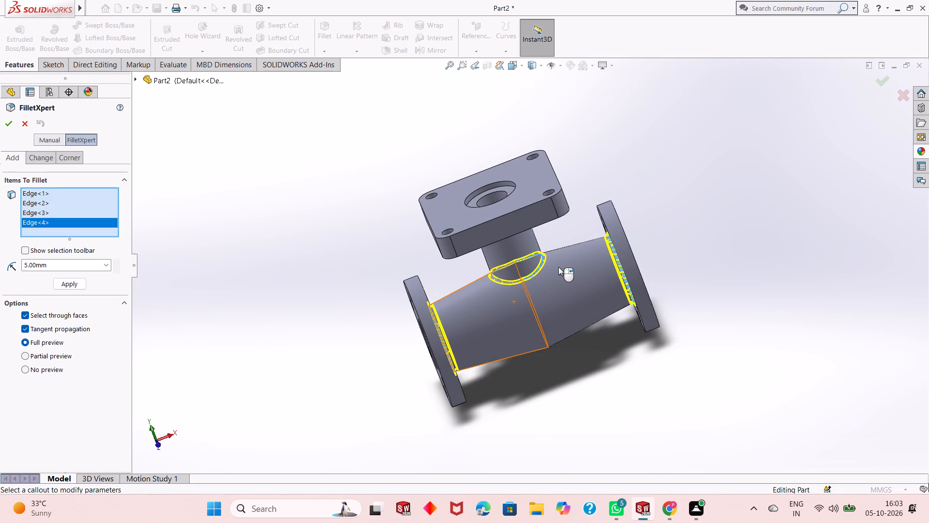
pyautogui.moveTo(561, 352); pyautogui.dragTo(574, 326, button='middle')
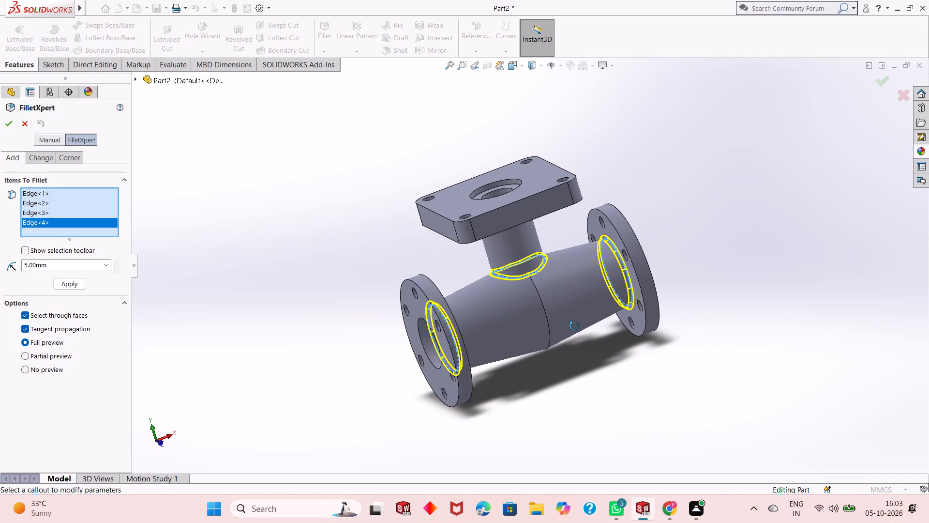
pyautogui.moveTo(574, 326); pyautogui.dragTo(586, 336, button='middle')
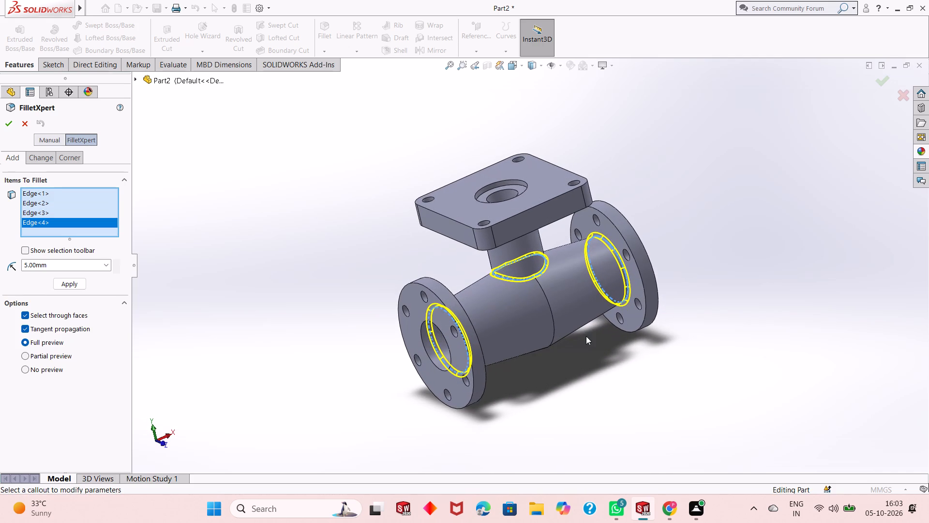
pyautogui.click(6, 125)
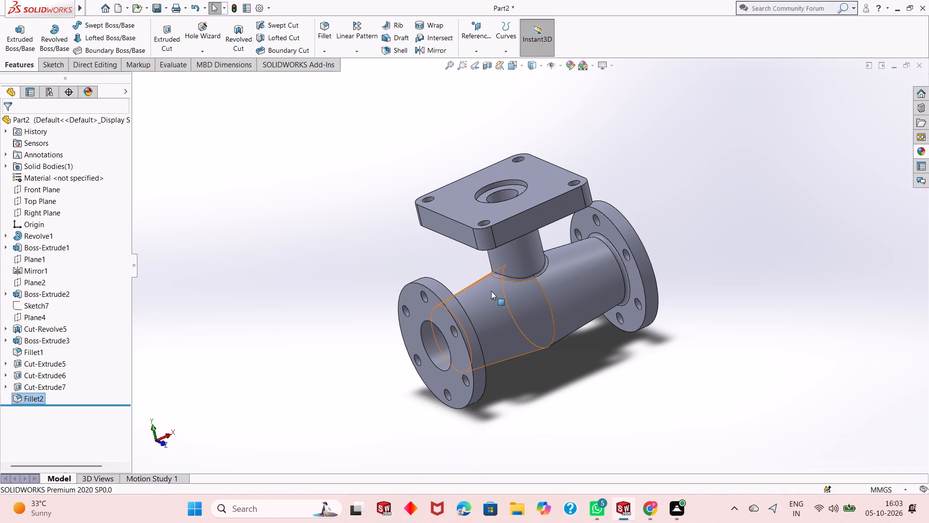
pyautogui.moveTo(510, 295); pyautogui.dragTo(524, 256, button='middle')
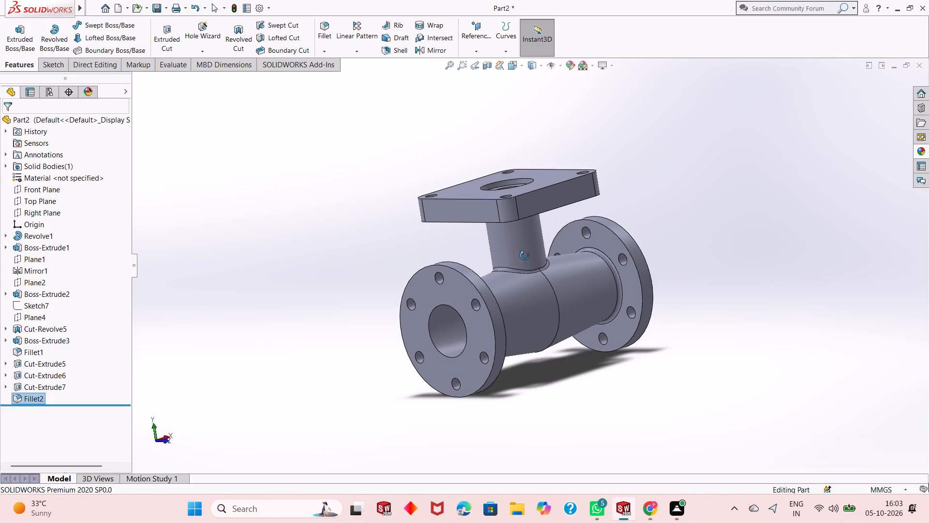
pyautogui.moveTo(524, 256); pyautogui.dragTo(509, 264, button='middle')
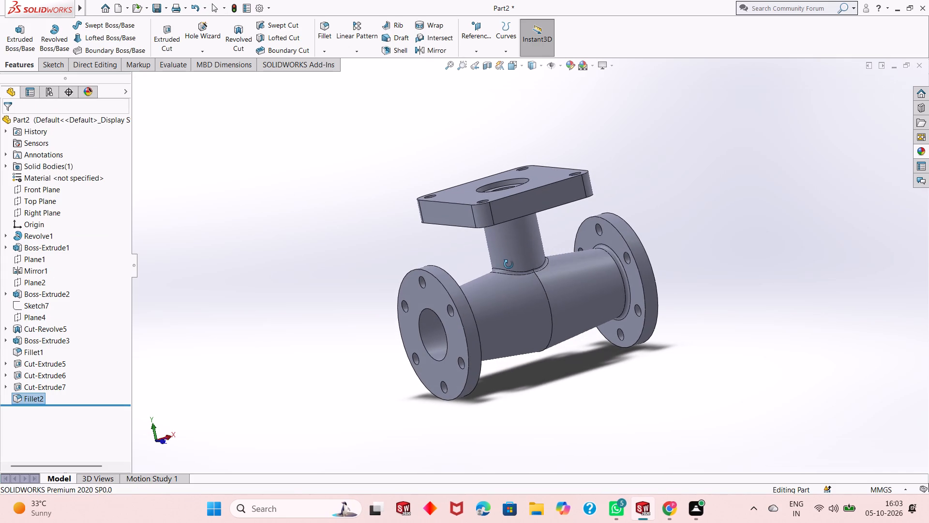
# Apply a section view through the Front Plane and face it straight on to examine the tapered cavity, branch bore and filleted junctions.
pyautogui.moveTo(509, 264); pyautogui.dragTo(446, 298, button='middle')
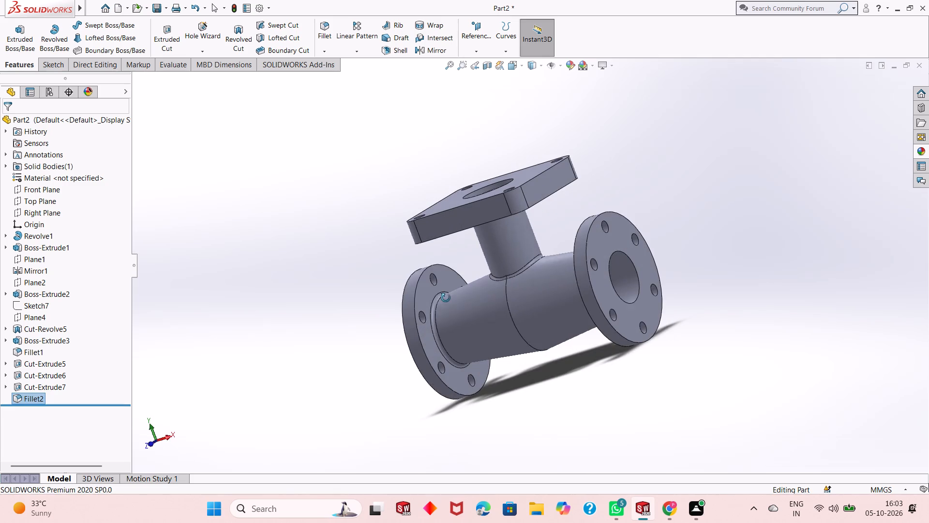
pyautogui.moveTo(446, 298); pyautogui.dragTo(490, 289, button='middle')
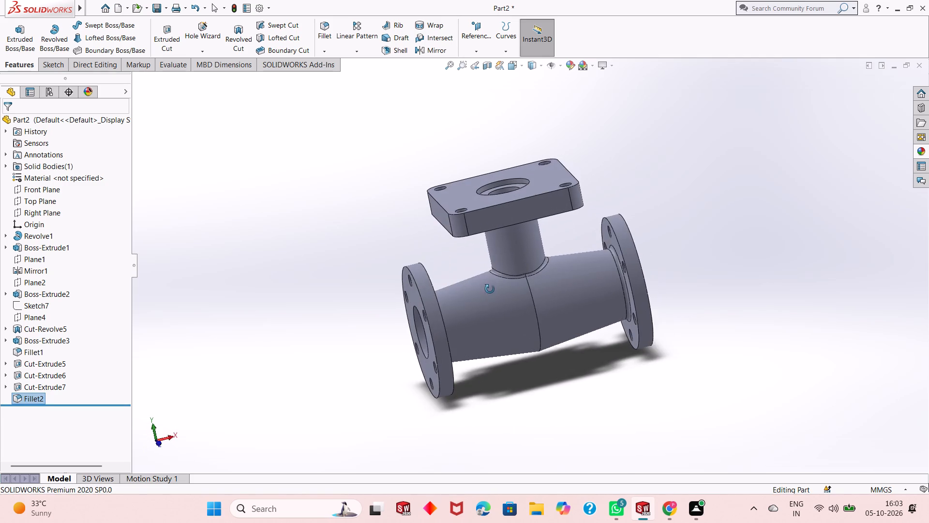
pyautogui.moveTo(490, 289); pyautogui.dragTo(493, 294, button='middle')
pyautogui.scroll(-1, 519, 177)
pyautogui.moveTo(499, 278); pyautogui.dragTo(507, 265, button='middle')
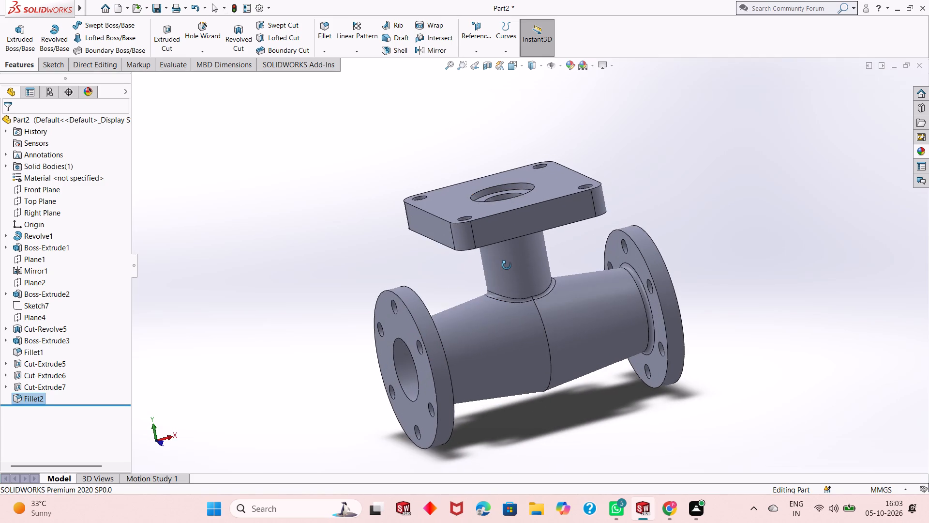
pyautogui.moveTo(507, 265); pyautogui.dragTo(507, 248, button='middle')
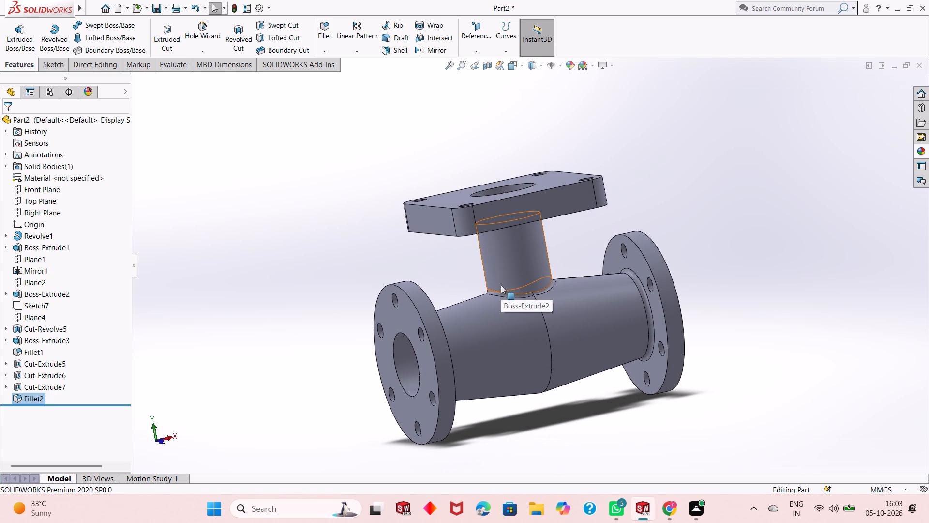
pyautogui.click(482, 66)
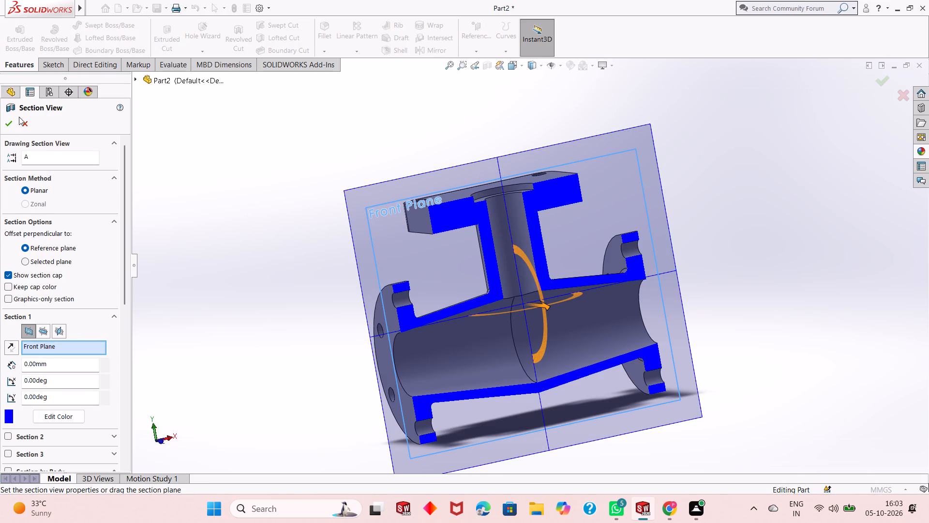
pyautogui.click(21, 122)
pyautogui.click(488, 67)
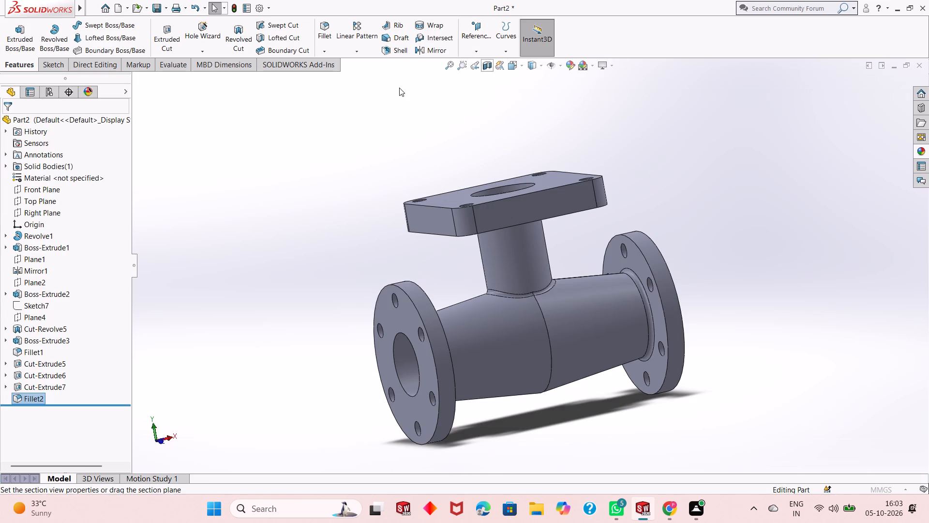
pyautogui.click(8, 123)
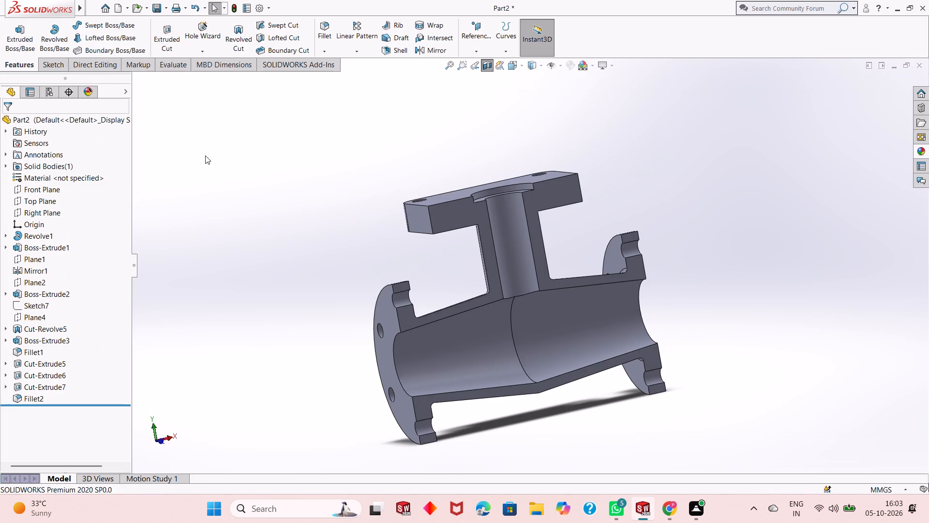
pyautogui.hotkey('ctrl', '8')
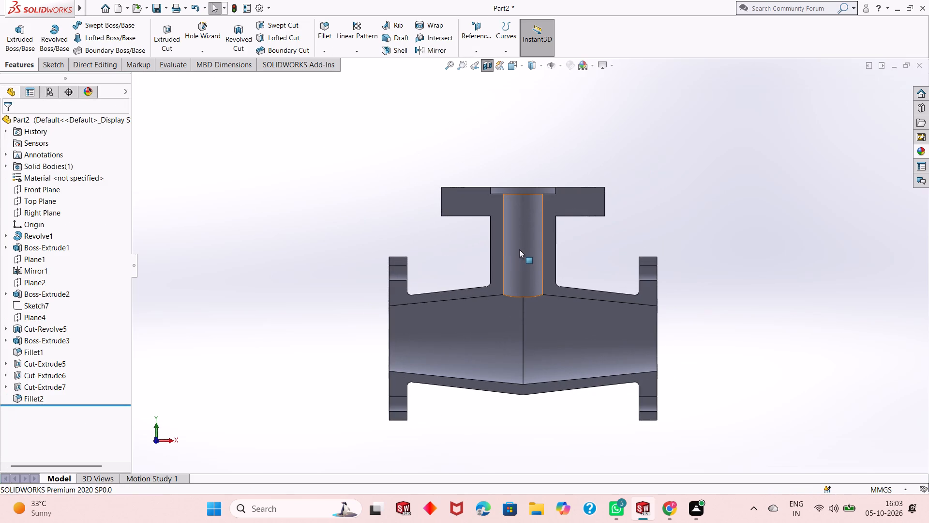
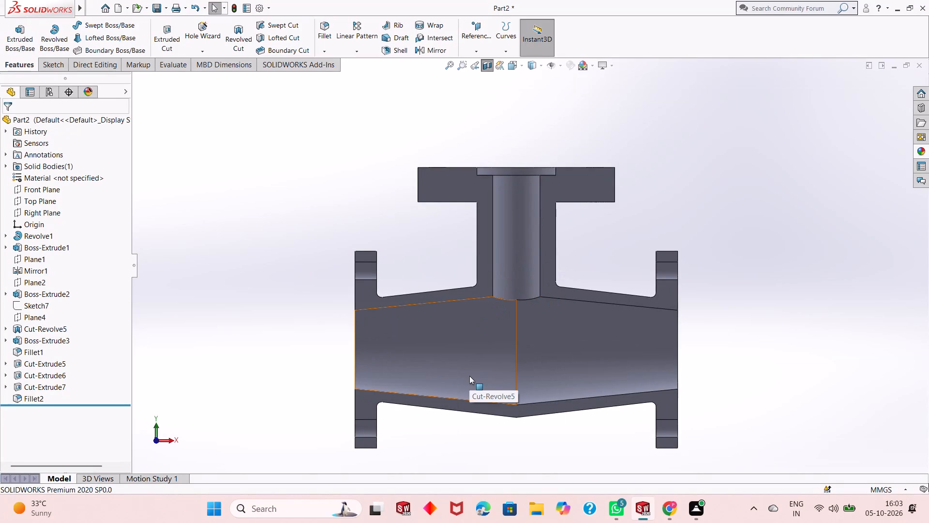
# Turn off the section view of the flanged valve body.
pyautogui.scroll(2, 539, 401)
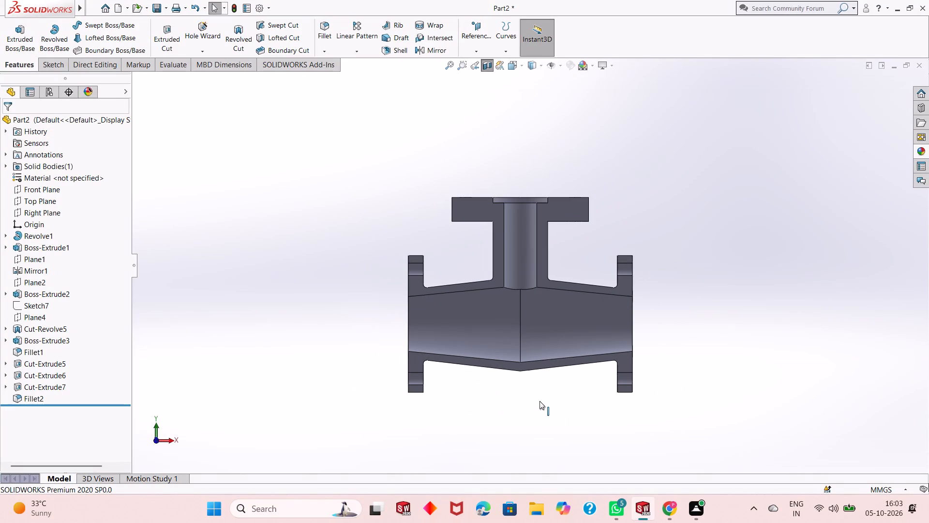
pyautogui.scroll(-1, 541, 304)
pyautogui.scroll(1, 541, 304)
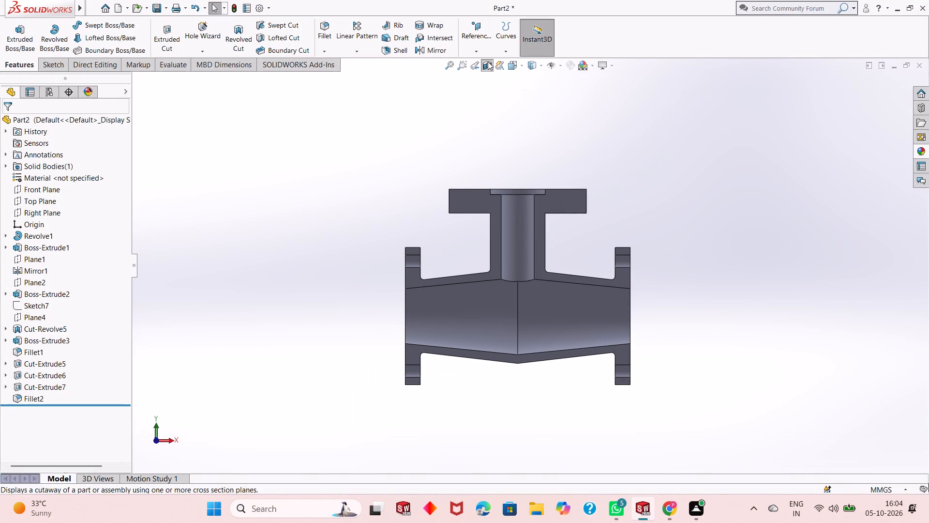
pyautogui.click(488, 62)
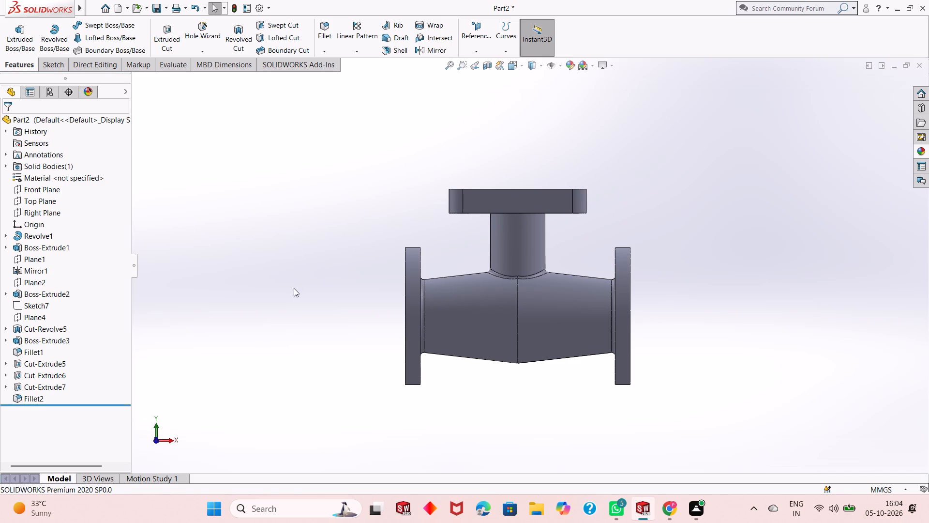
# Examine the complete valve body from several angles, including both round flanges, the neck and the square top plate.
pyautogui.moveTo(294, 288); pyautogui.dragTo(354, 306, button='middle')
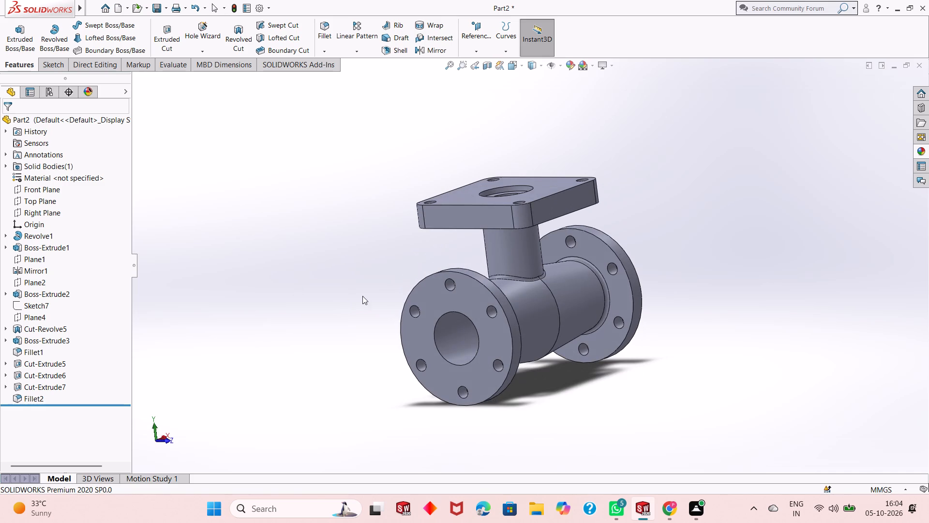
pyautogui.moveTo(477, 308); pyautogui.dragTo(499, 269, button='middle')
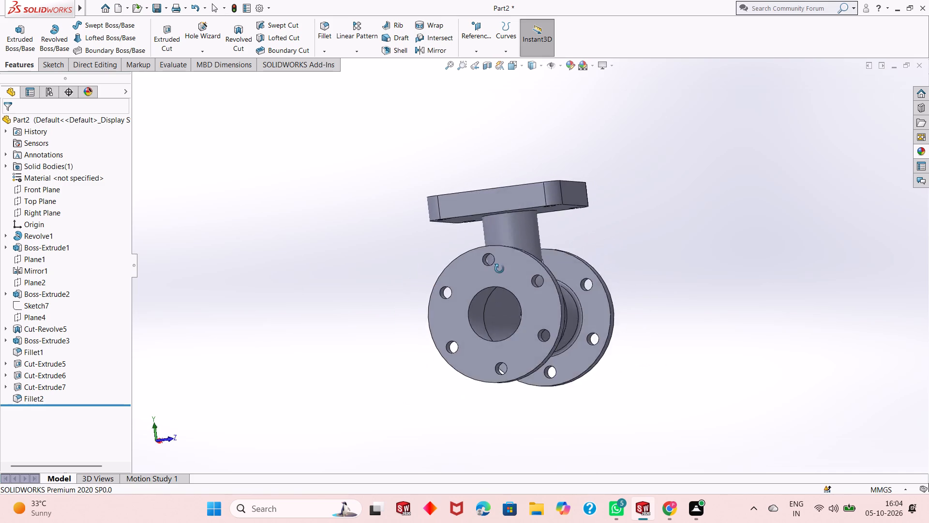
pyautogui.moveTo(499, 269); pyautogui.dragTo(480, 282, button='middle')
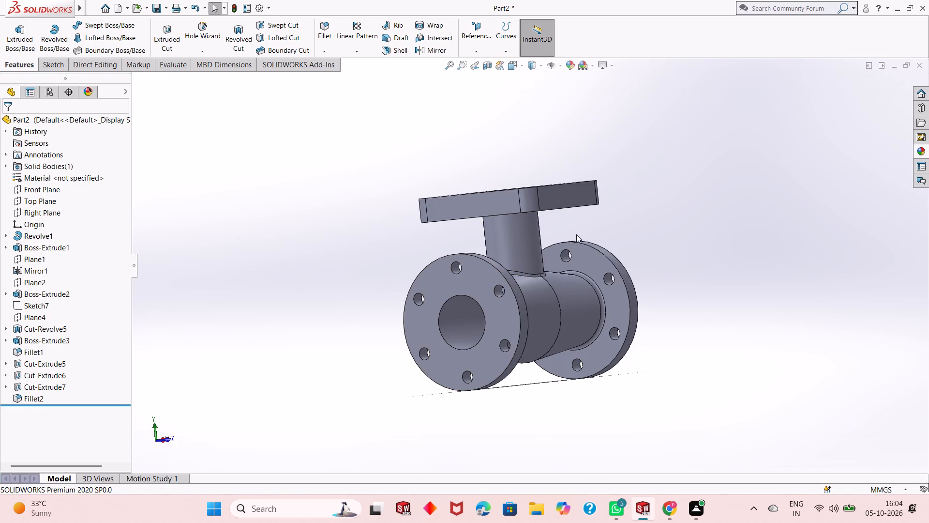
pyautogui.moveTo(590, 234); pyautogui.dragTo(553, 271, button='middle')
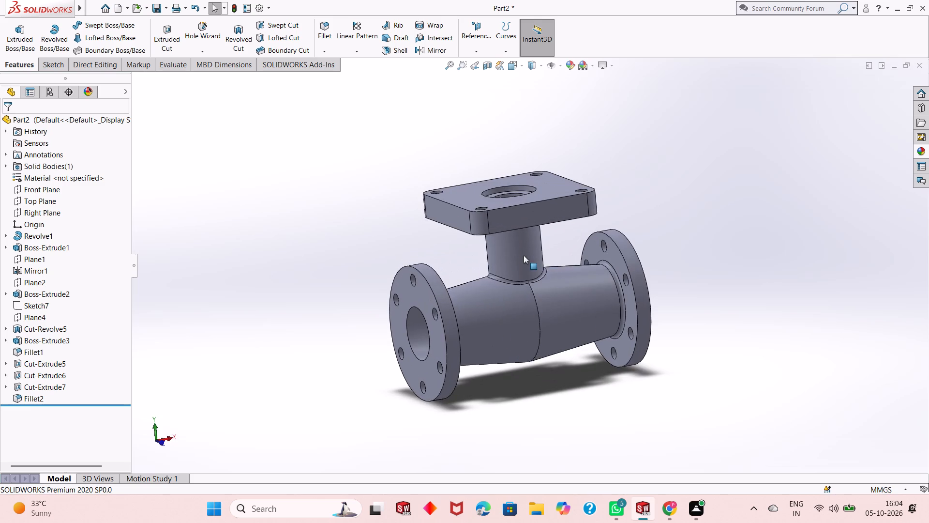
pyautogui.scroll(-3, 524, 255)
pyautogui.scroll(2, 528, 315)
pyautogui.moveTo(528, 341); pyautogui.dragTo(550, 315, button='middle')
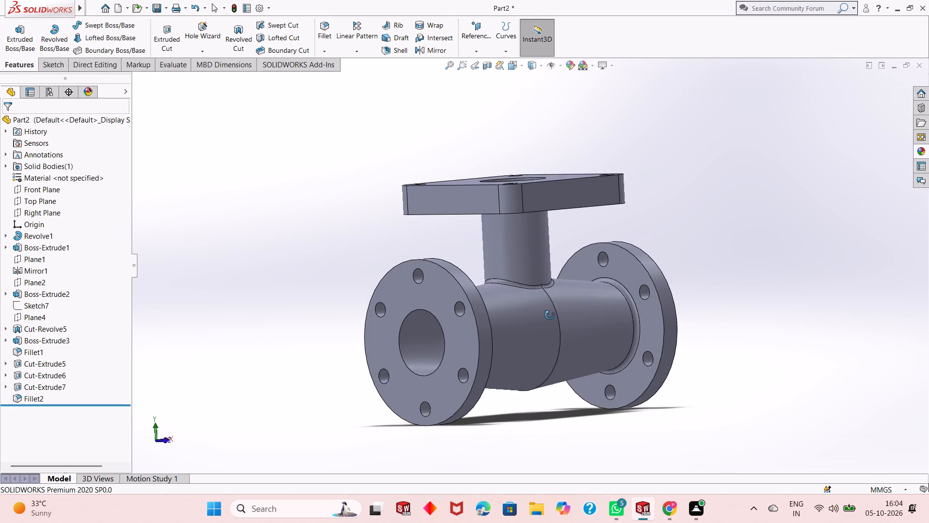
pyautogui.moveTo(550, 315); pyautogui.dragTo(599, 260, button='middle')
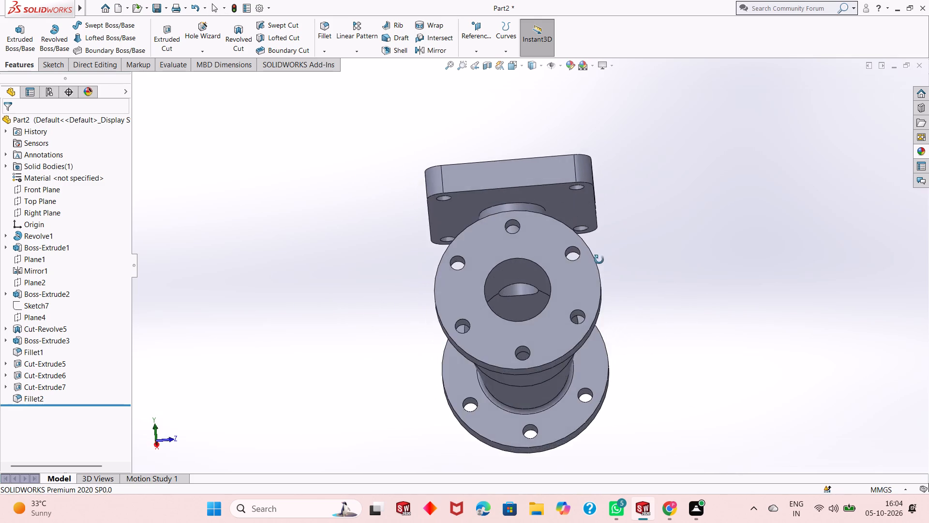
pyautogui.moveTo(599, 260); pyautogui.dragTo(564, 346, button='middle')
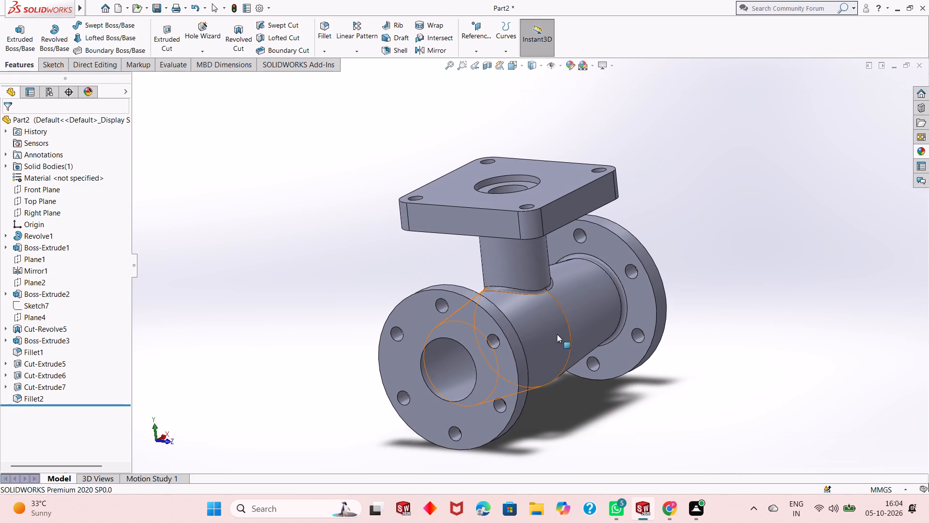
pyautogui.scroll(-1, 557, 334)
pyautogui.scroll(1, 557, 334)
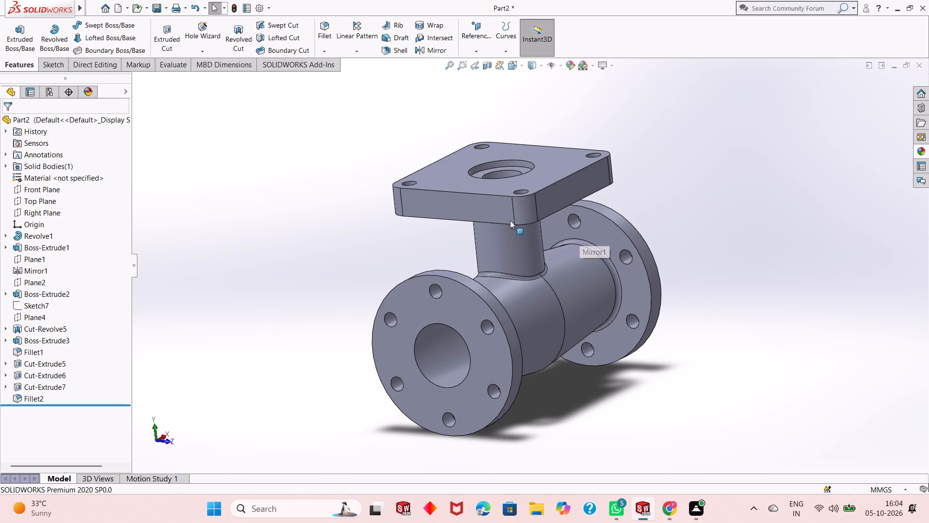
pyautogui.scroll(-2, 509, 223)
pyautogui.scroll(-1, 523, 283)
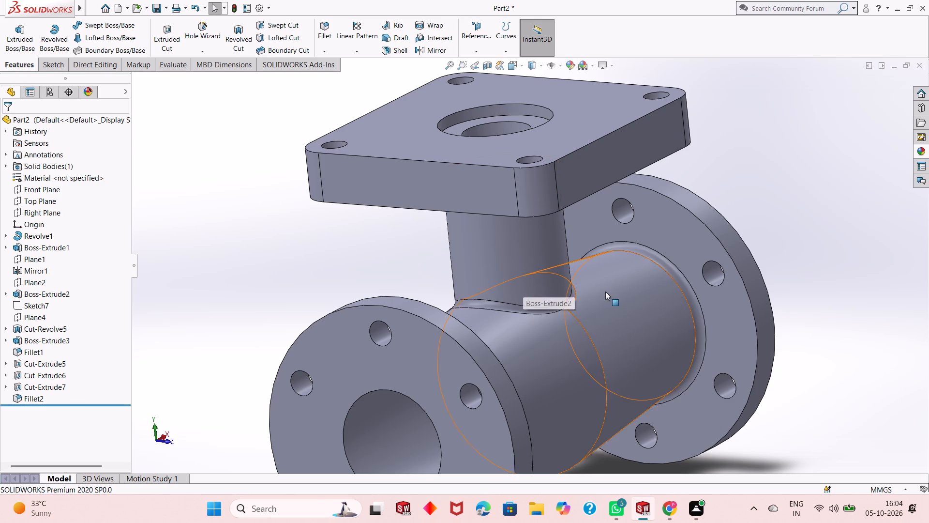
pyautogui.moveTo(601, 299); pyautogui.dragTo(580, 291, button='middle')
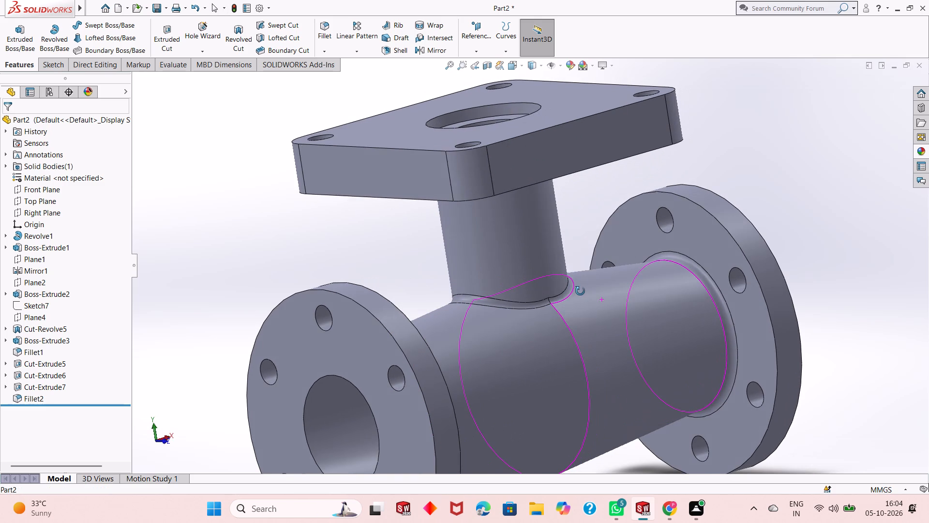
pyautogui.moveTo(580, 291); pyautogui.dragTo(610, 286, button='middle')
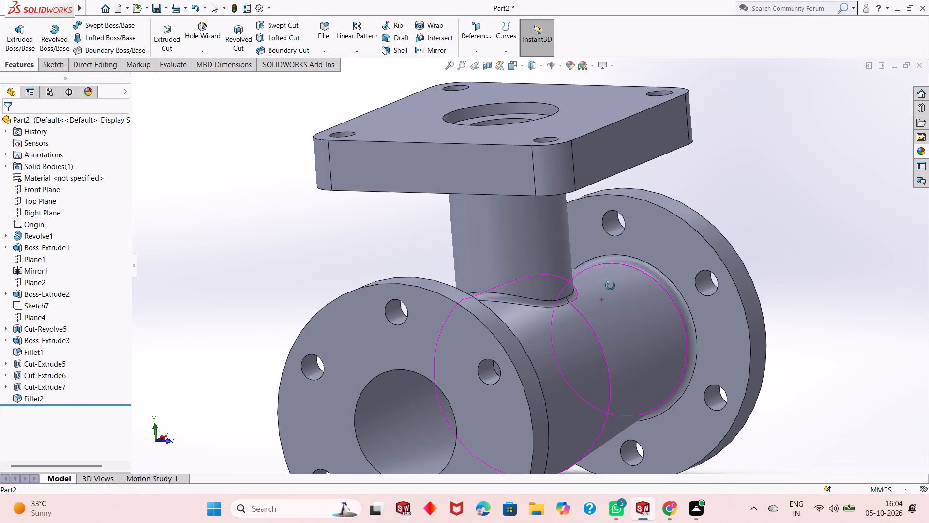
pyautogui.moveTo(610, 286); pyautogui.dragTo(603, 315, button='middle')
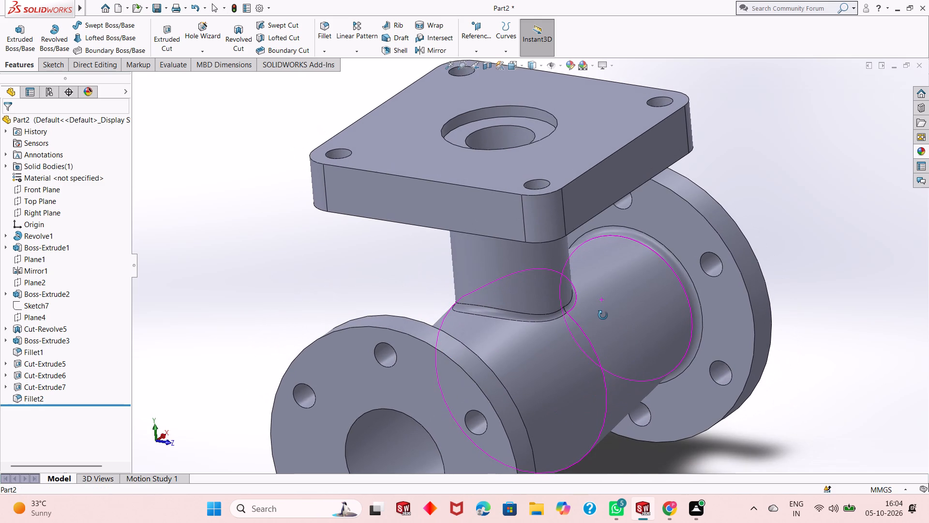
pyautogui.moveTo(603, 315); pyautogui.dragTo(604, 306, button='middle')
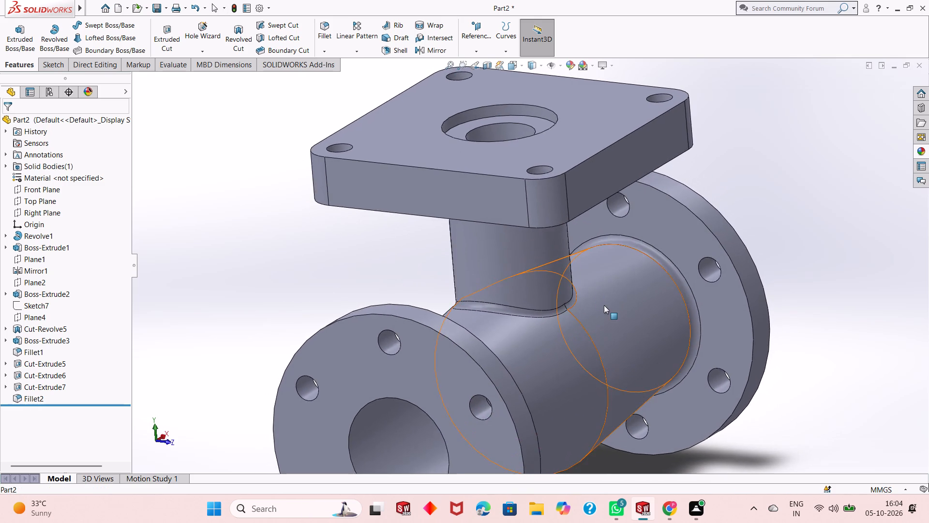
pyautogui.scroll(4, 600, 305)
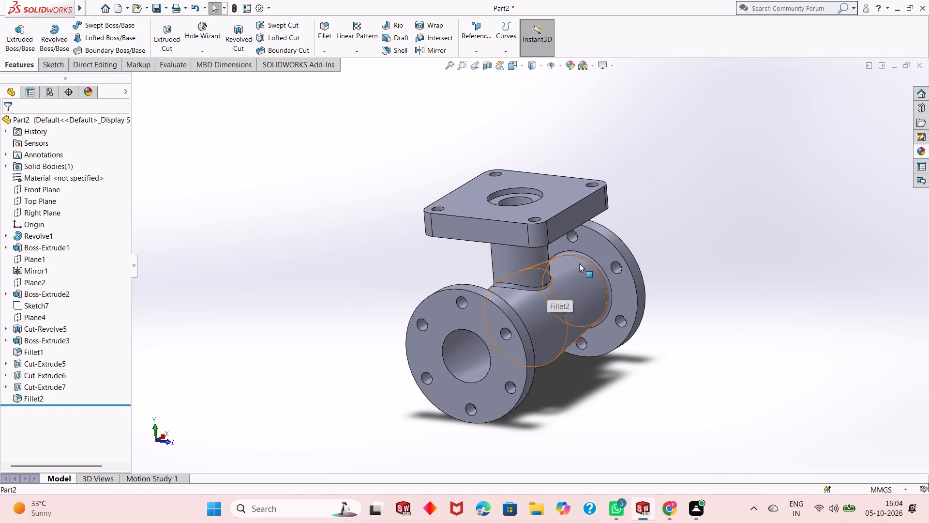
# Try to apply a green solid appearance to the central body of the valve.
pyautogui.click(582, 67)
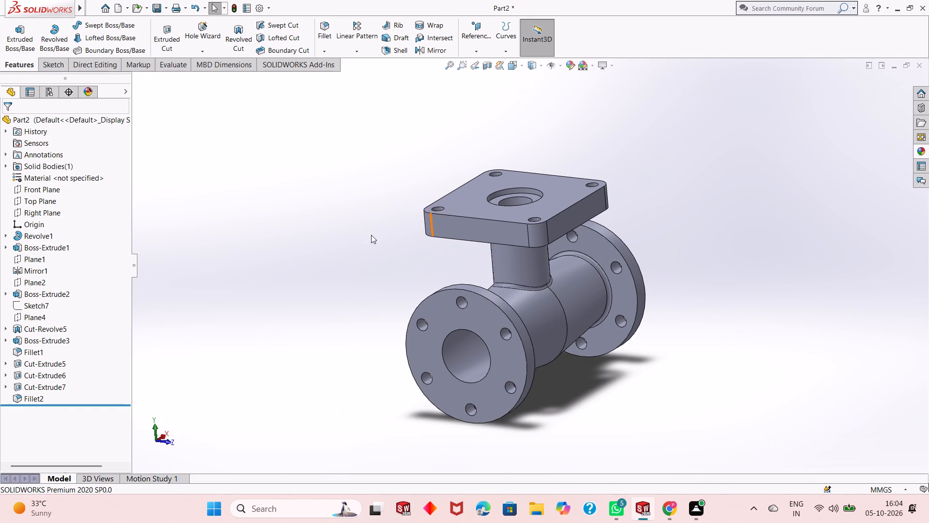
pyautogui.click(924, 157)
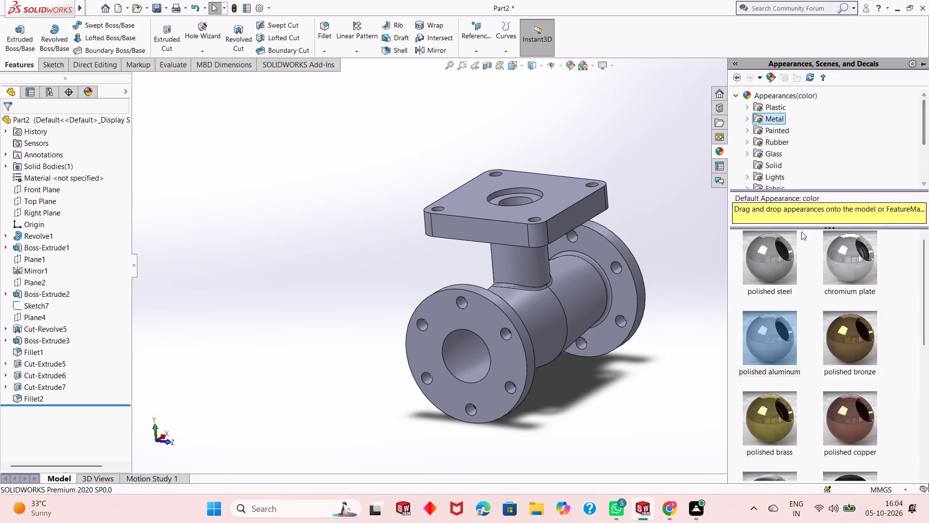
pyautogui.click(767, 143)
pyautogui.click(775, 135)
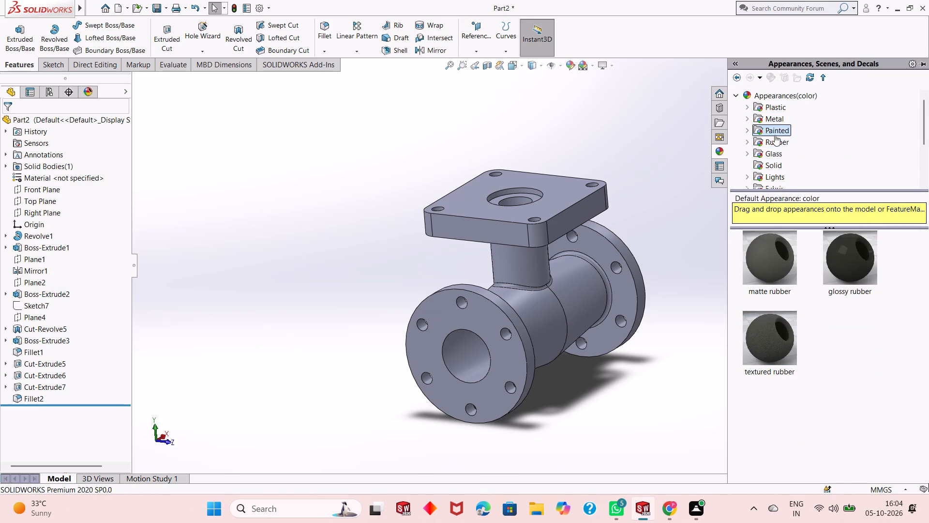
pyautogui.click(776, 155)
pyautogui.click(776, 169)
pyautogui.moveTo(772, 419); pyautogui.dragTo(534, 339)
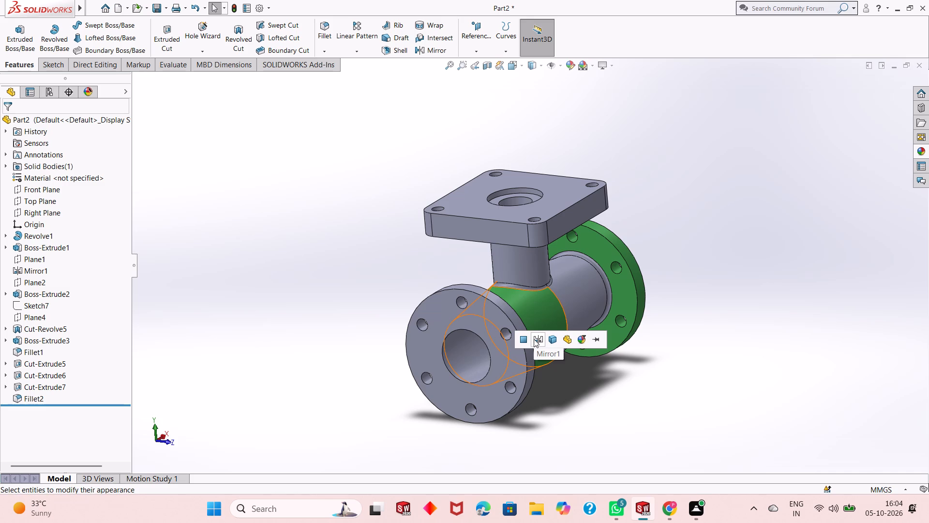
# Colour the whole part a soft mint green with a red value of 123.
pyautogui.click(572, 63)
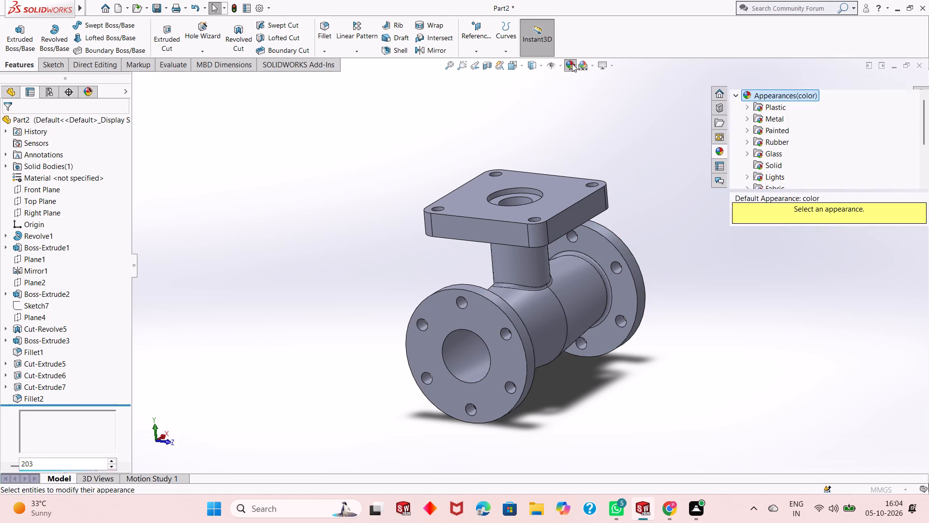
pyautogui.click(57, 374)
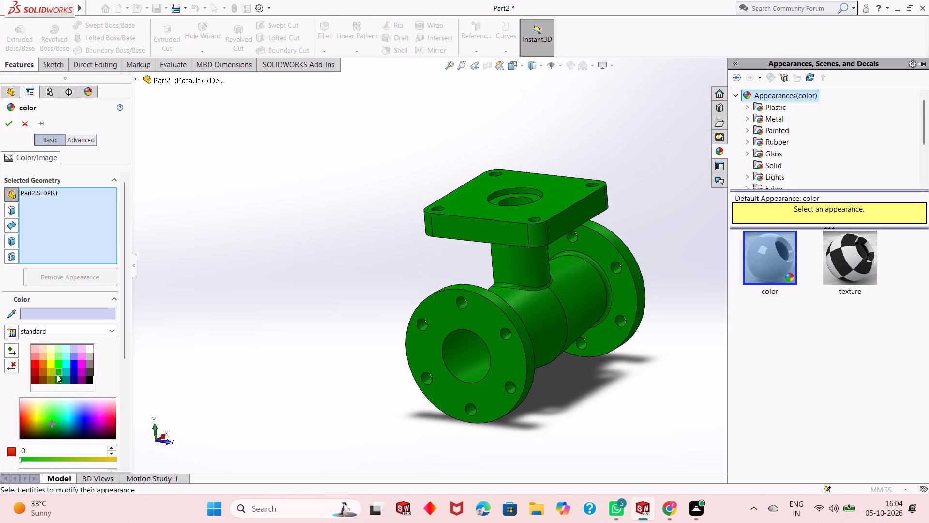
pyautogui.click(58, 354)
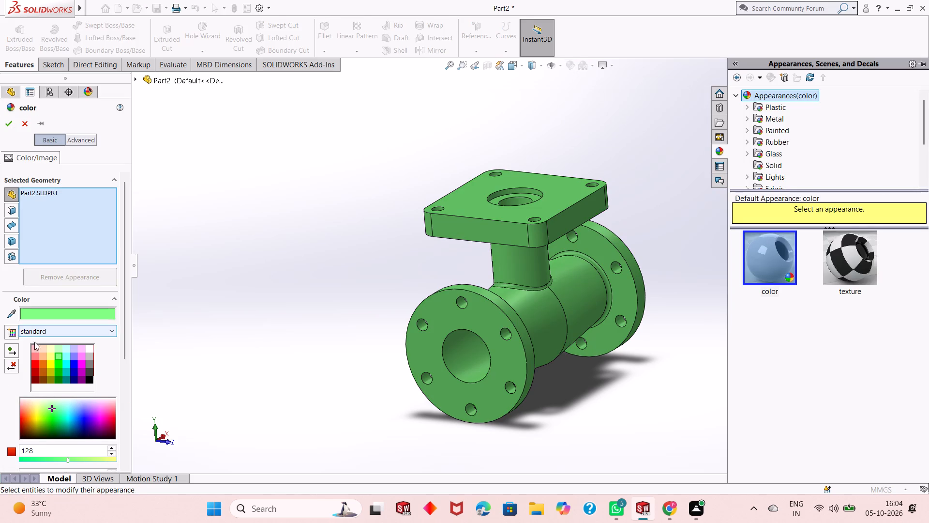
pyautogui.click(55, 412)
pyautogui.click(60, 411)
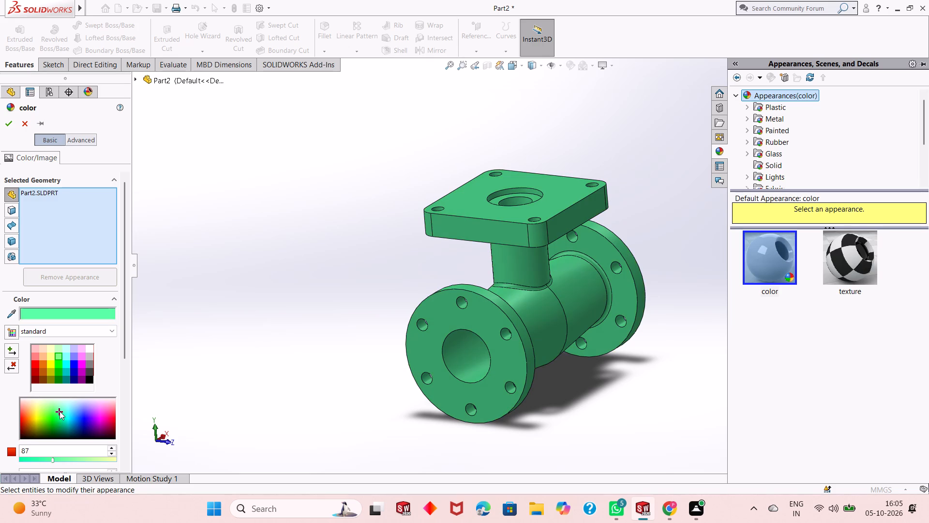
pyautogui.click(60, 409)
pyautogui.click(61, 408)
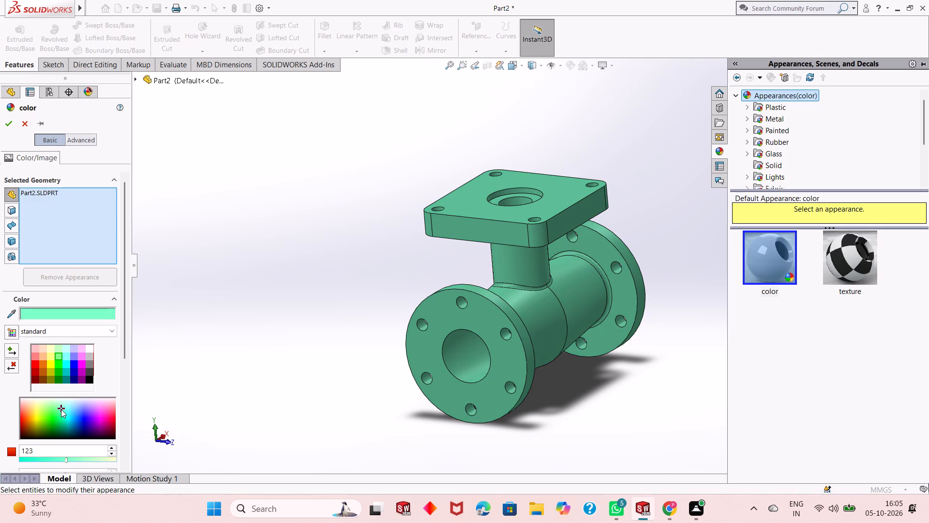
pyautogui.click(8, 126)
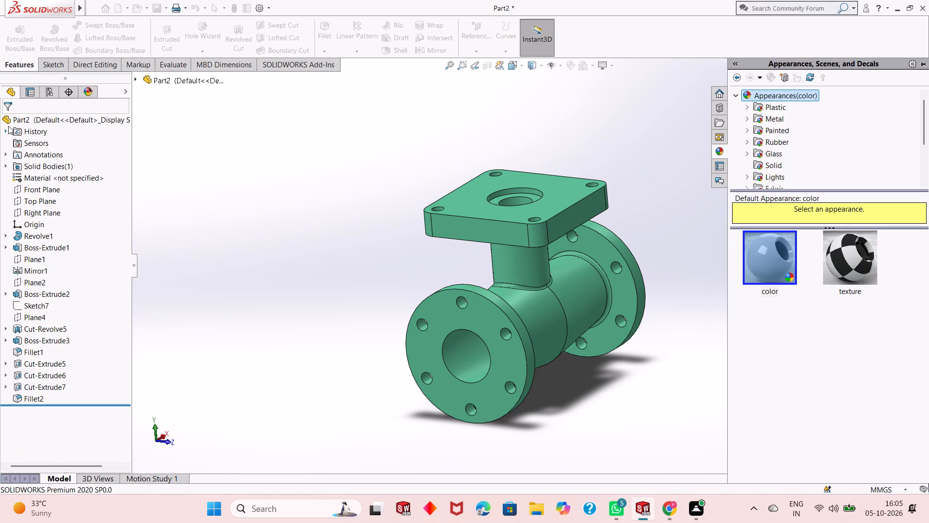
pyautogui.click(228, 218)
# Apply the polished aluminum metal appearance to the main through-bore feature, Cut-Revolve5.
pyautogui.moveTo(382, 311); pyautogui.dragTo(390, 259, button='middle')
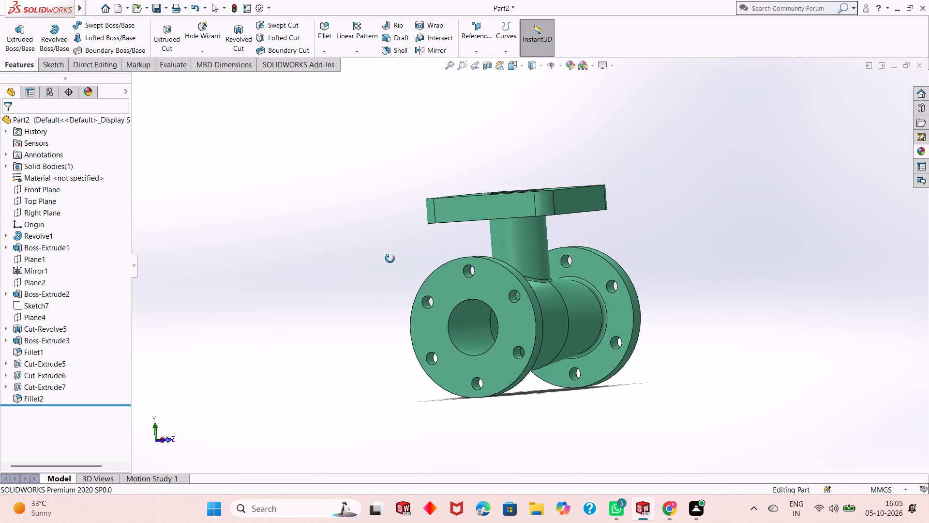
pyautogui.moveTo(390, 259); pyautogui.dragTo(301, 338, button='middle')
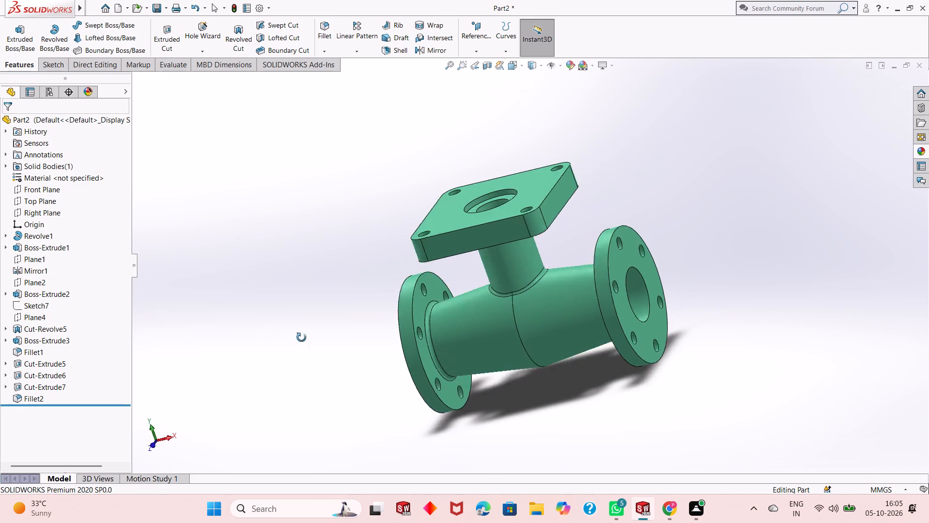
pyautogui.moveTo(301, 338); pyautogui.dragTo(353, 320, button='middle')
pyautogui.click(922, 148)
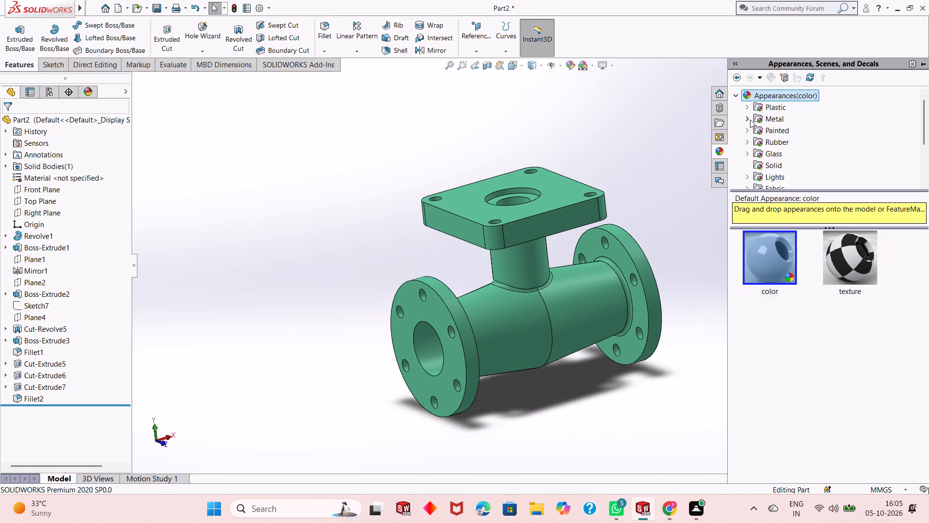
pyautogui.click(761, 120)
pyautogui.moveTo(772, 335); pyautogui.dragTo(424, 337)
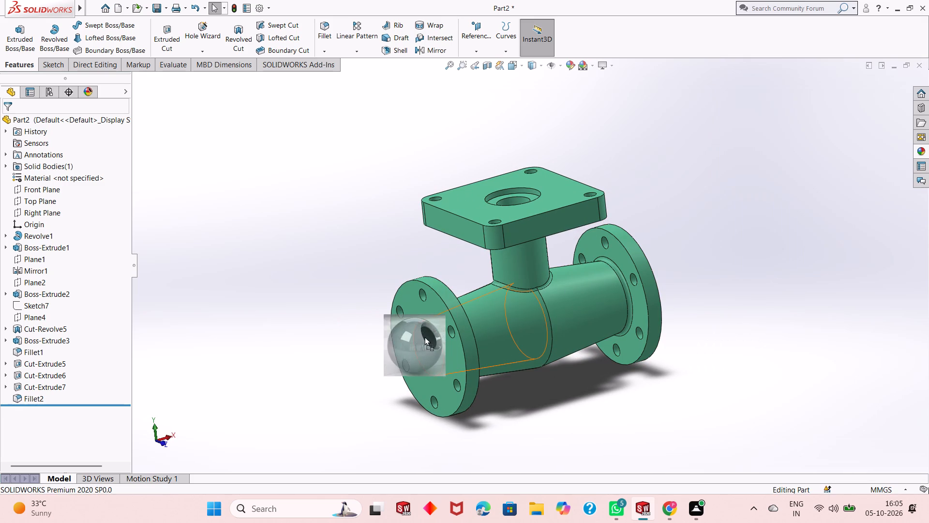
pyautogui.moveTo(424, 337); pyautogui.dragTo(424, 344)
pyautogui.click(424, 344)
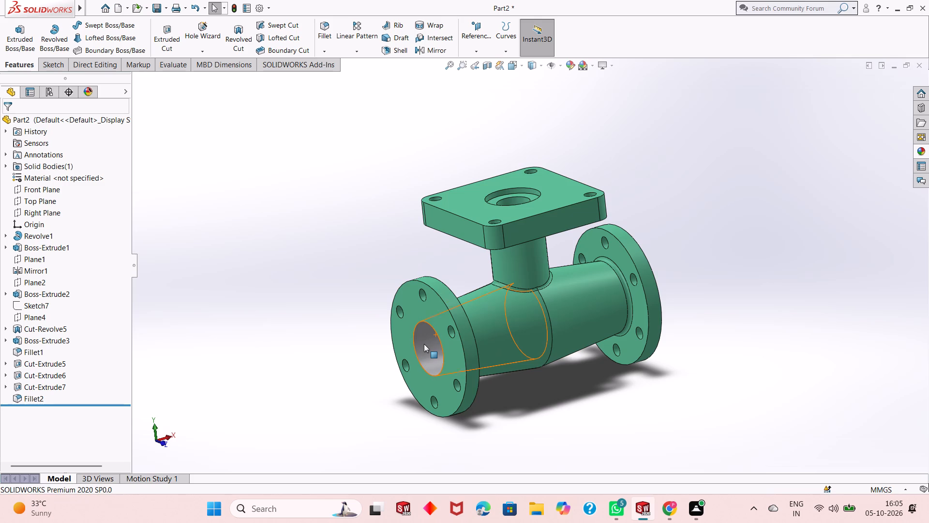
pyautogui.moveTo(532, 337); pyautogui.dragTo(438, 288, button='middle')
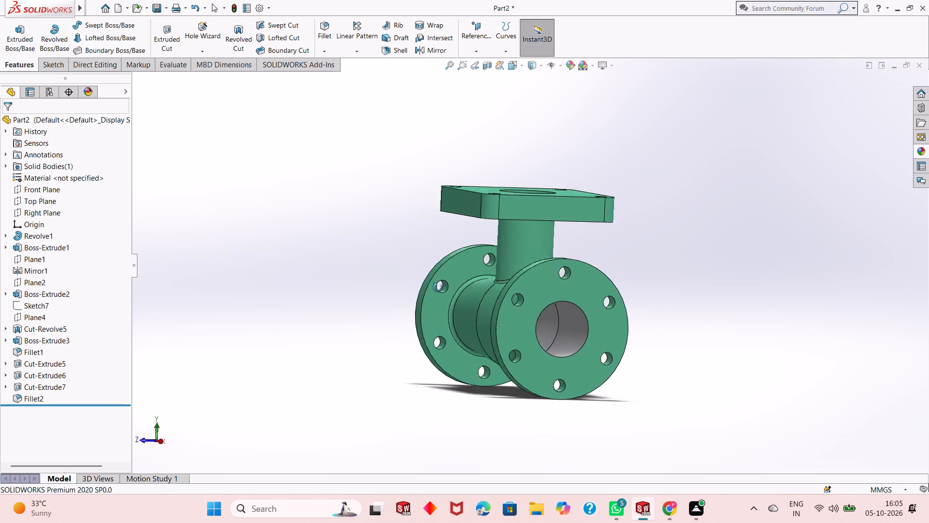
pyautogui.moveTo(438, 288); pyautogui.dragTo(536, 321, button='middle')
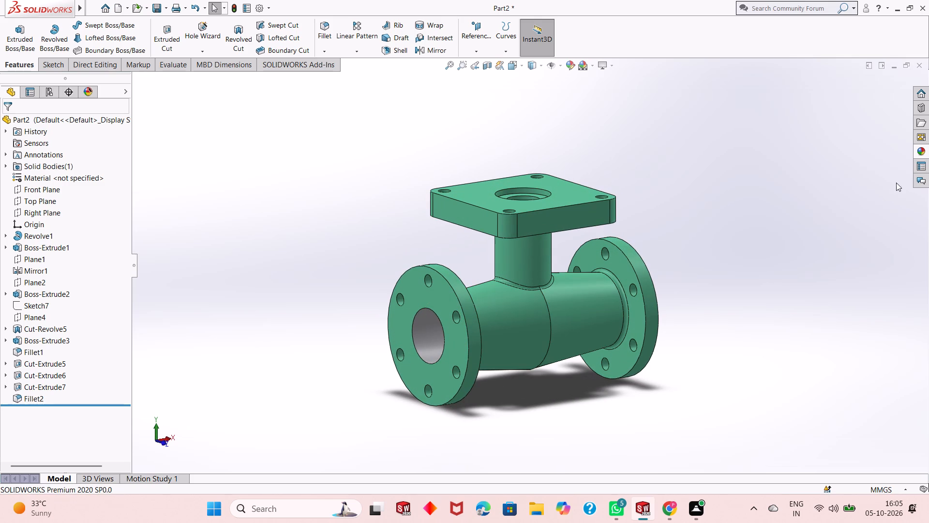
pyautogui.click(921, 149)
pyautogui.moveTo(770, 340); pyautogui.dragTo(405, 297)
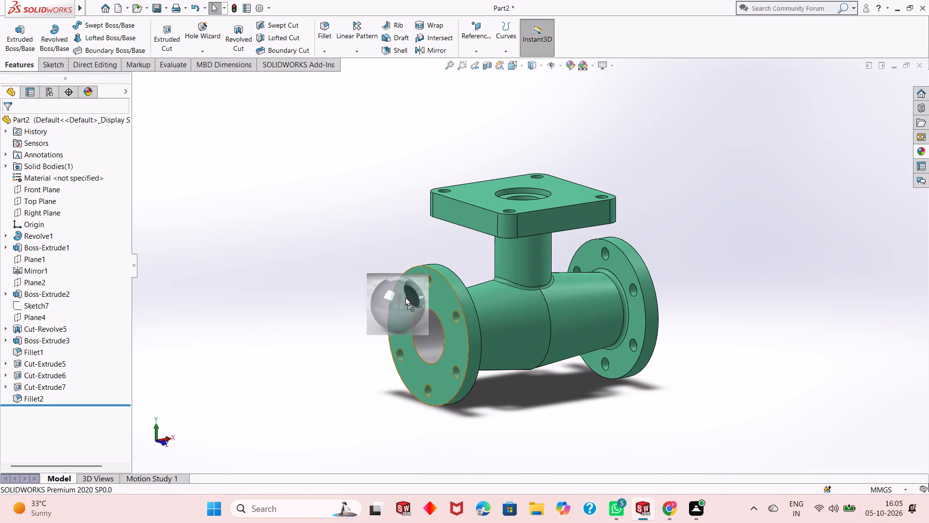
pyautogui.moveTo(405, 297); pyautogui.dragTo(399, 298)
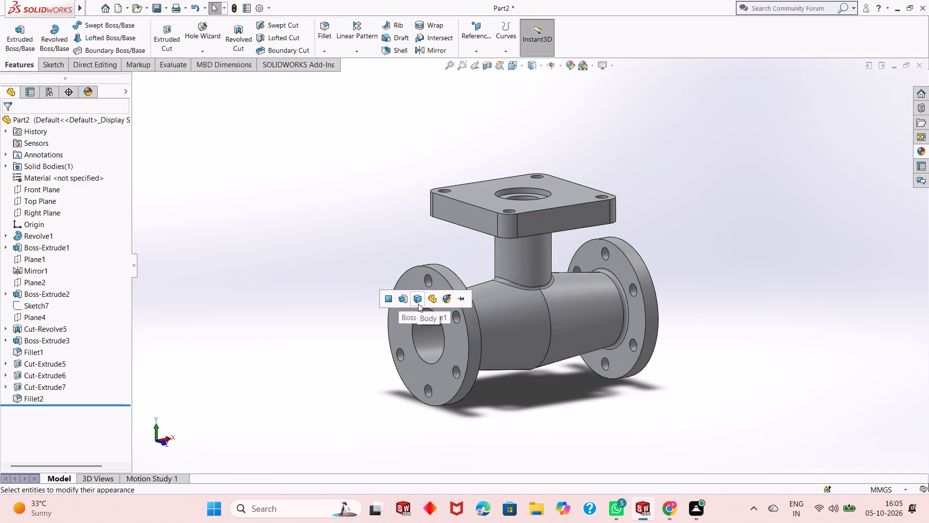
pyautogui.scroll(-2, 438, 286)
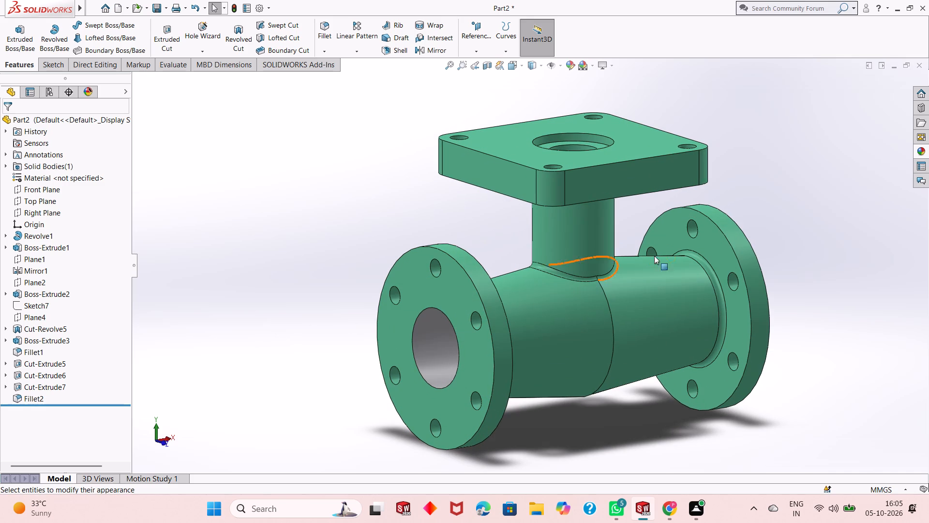
# Apply polished aluminum to the inner faces of the near flange's top, upper-right and lower-left bolt holes, one face at a time.
pyautogui.click(916, 151)
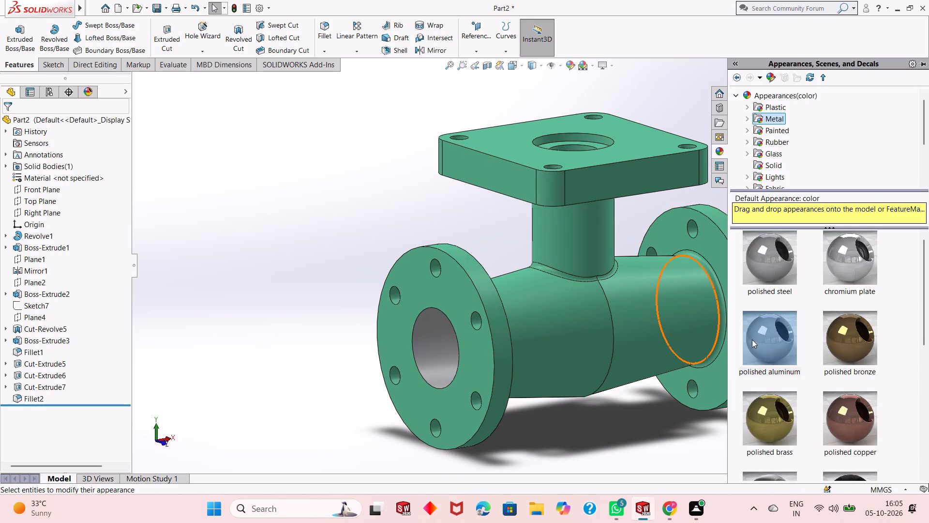
pyautogui.moveTo(777, 333); pyautogui.dragTo(475, 316)
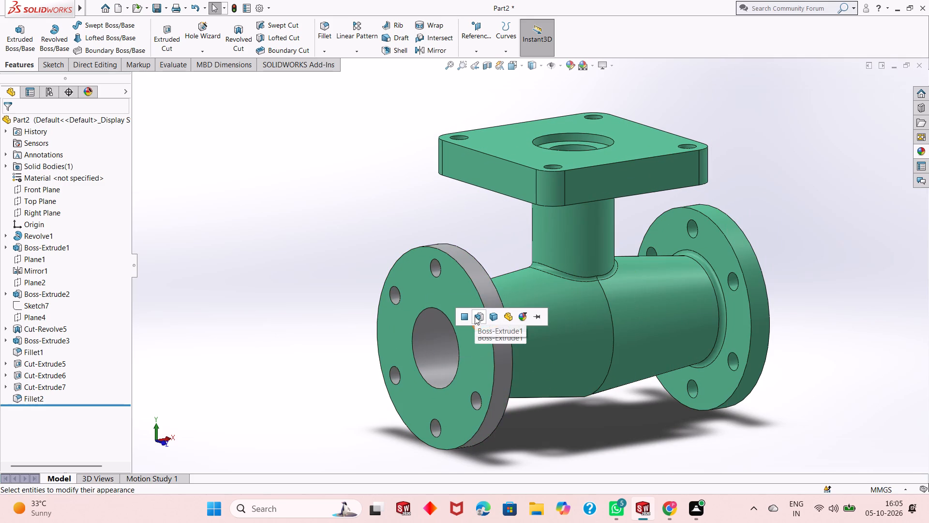
pyautogui.click(465, 319)
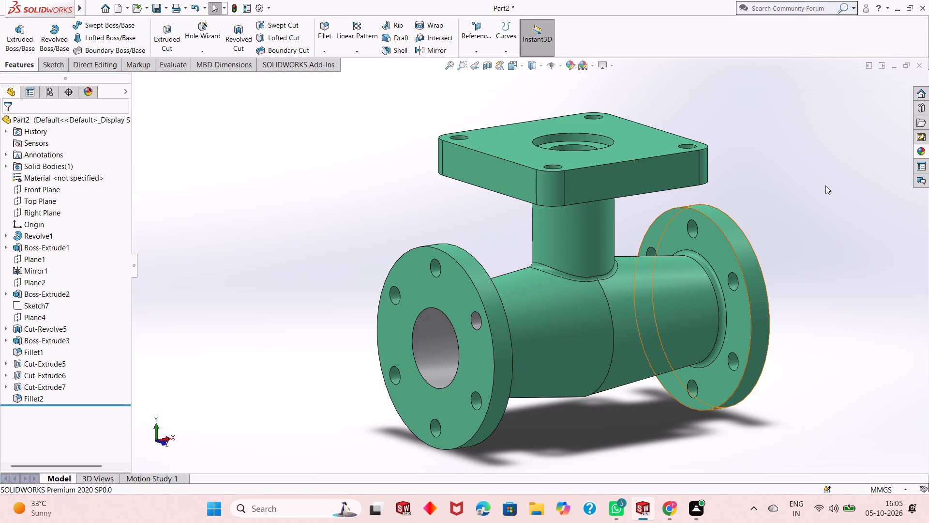
pyautogui.click(920, 148)
pyautogui.moveTo(770, 343); pyautogui.dragTo(390, 371)
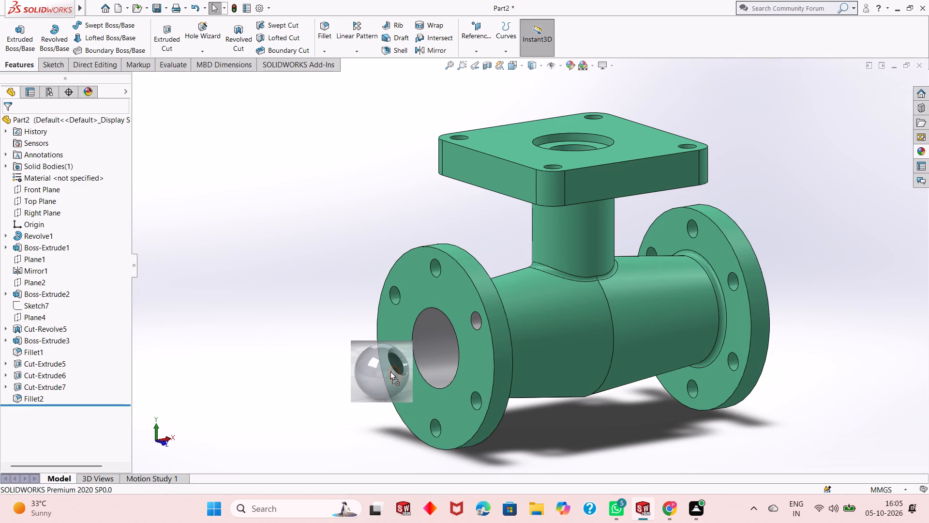
pyautogui.moveTo(390, 371); pyautogui.dragTo(395, 372)
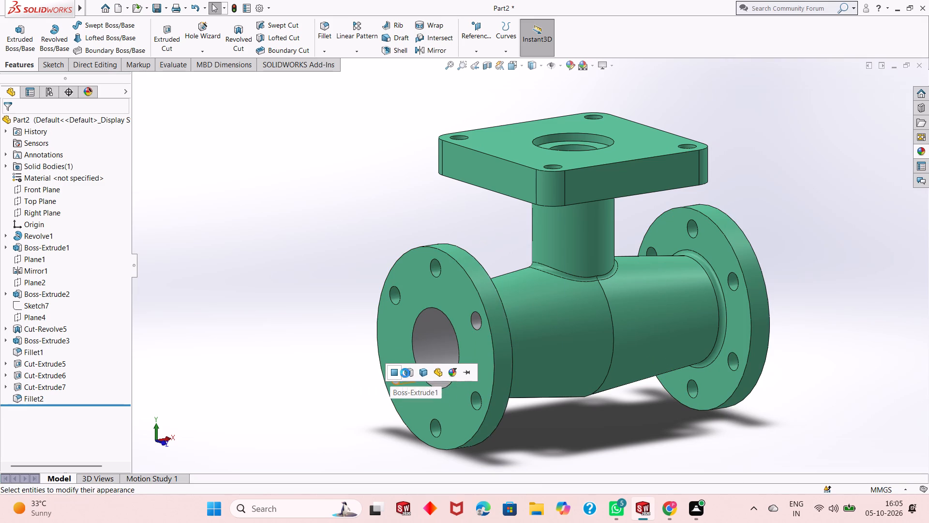
pyautogui.click(396, 373)
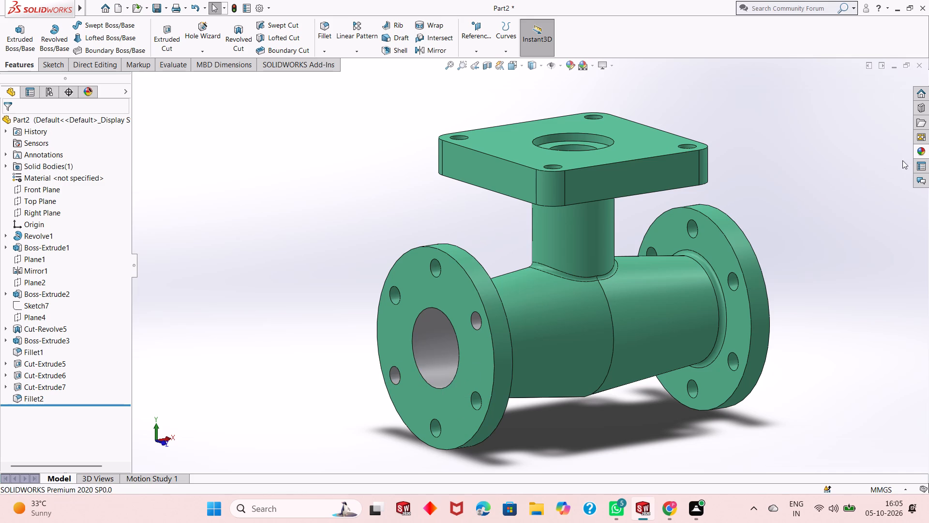
pyautogui.click(919, 153)
pyautogui.moveTo(763, 333); pyautogui.dragTo(466, 290)
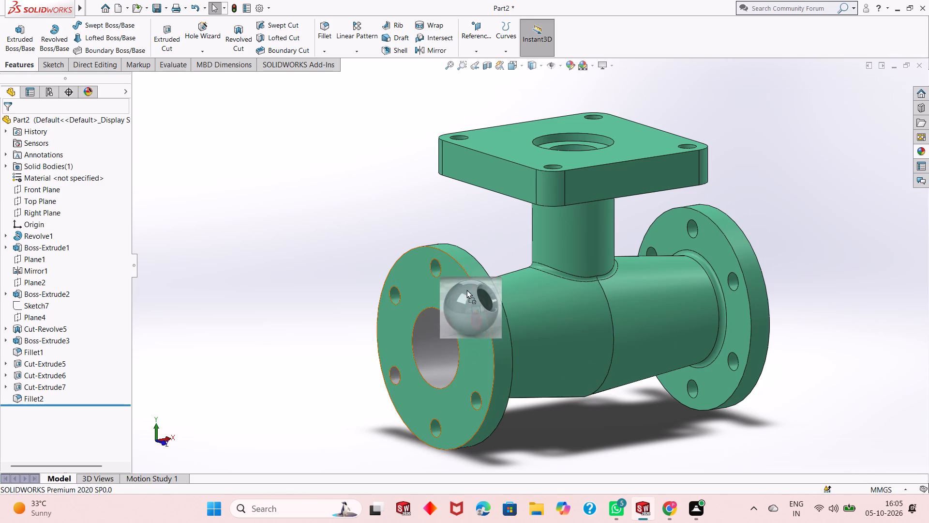
pyautogui.moveTo(466, 290); pyautogui.dragTo(436, 269)
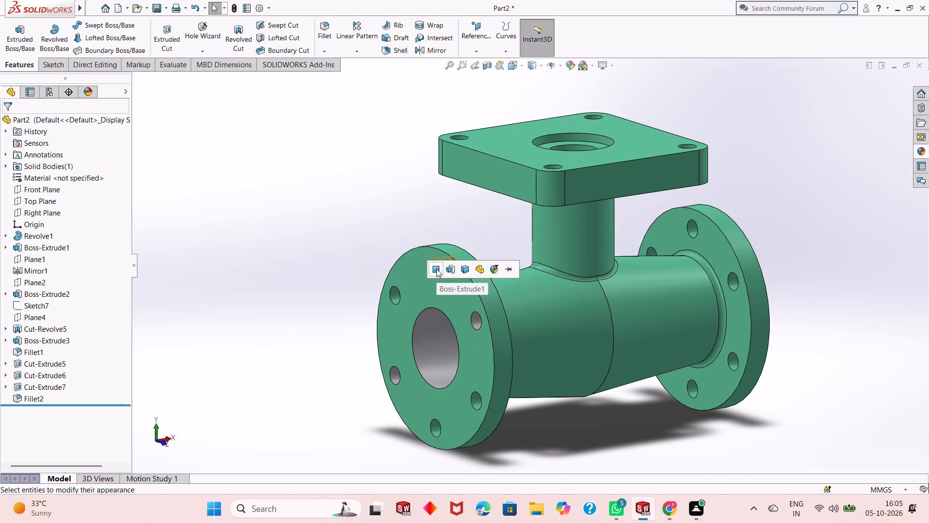
pyautogui.click(436, 269)
# Apply polished aluminum to the inner faces of the near flange's three remaining green bolt holes: upper-left, lower-right and bottom.
pyautogui.click(915, 154)
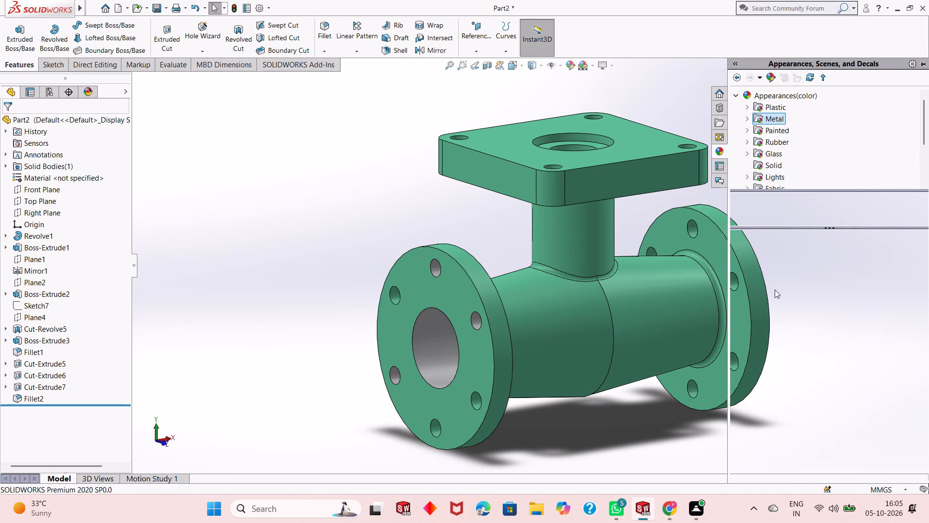
pyautogui.moveTo(764, 349); pyautogui.dragTo(397, 295)
pyautogui.click(397, 295)
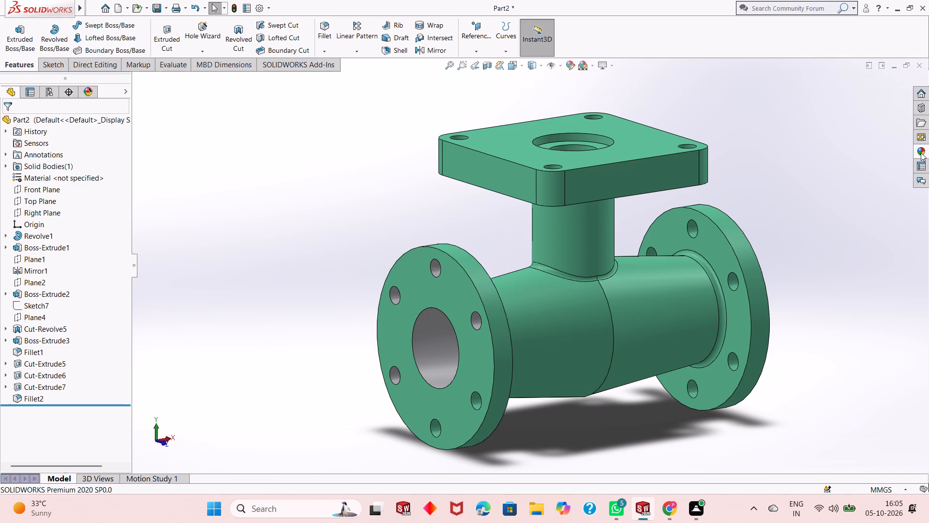
pyautogui.click(921, 152)
pyautogui.moveTo(768, 330); pyautogui.dragTo(477, 387)
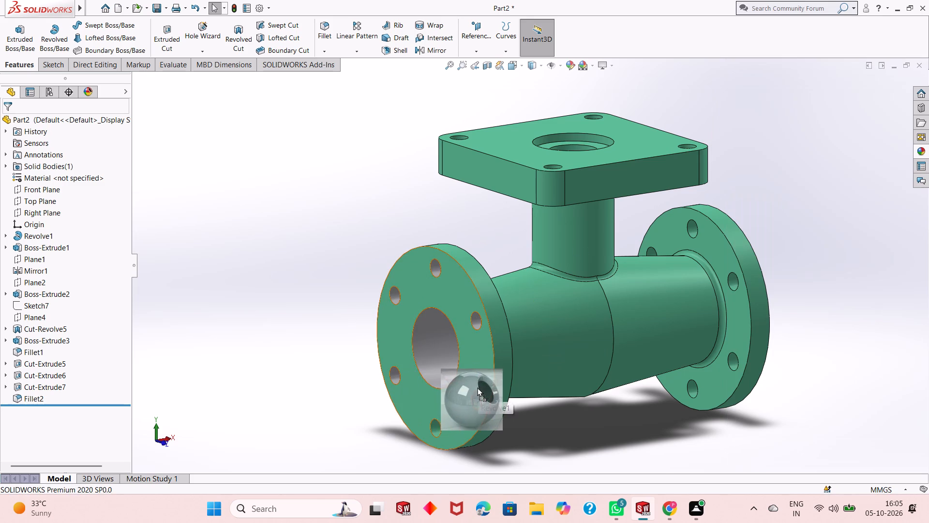
pyautogui.moveTo(477, 387); pyautogui.dragTo(475, 402)
pyautogui.click(472, 402)
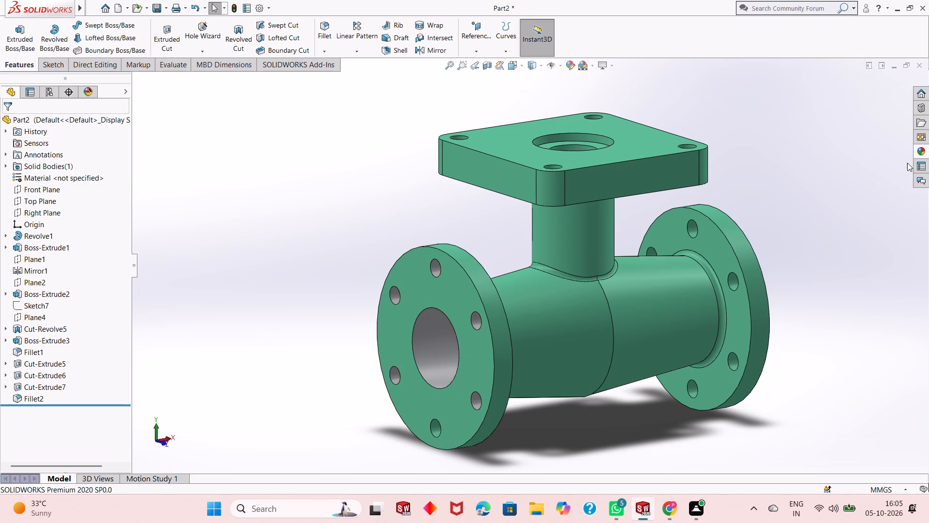
pyautogui.click(919, 151)
pyautogui.moveTo(764, 340); pyautogui.dragTo(416, 432)
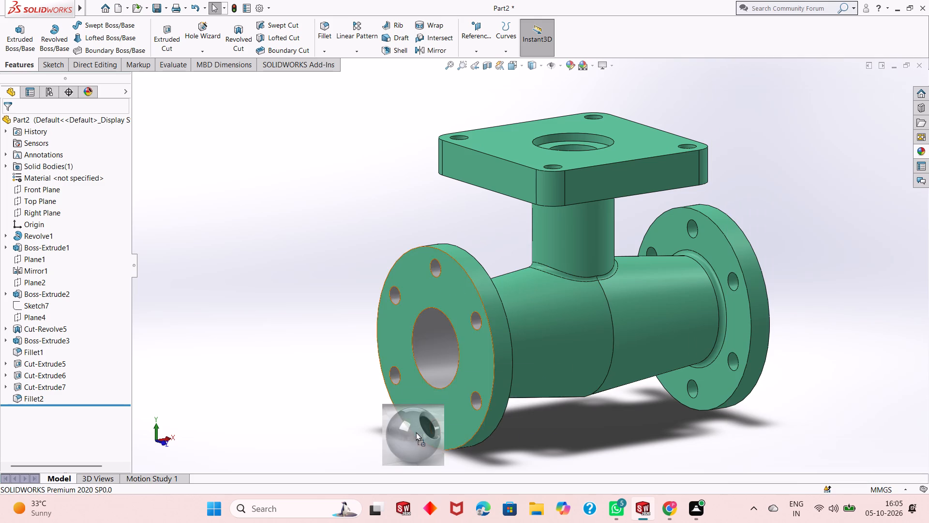
pyautogui.moveTo(416, 432); pyautogui.dragTo(434, 430)
pyautogui.click(434, 430)
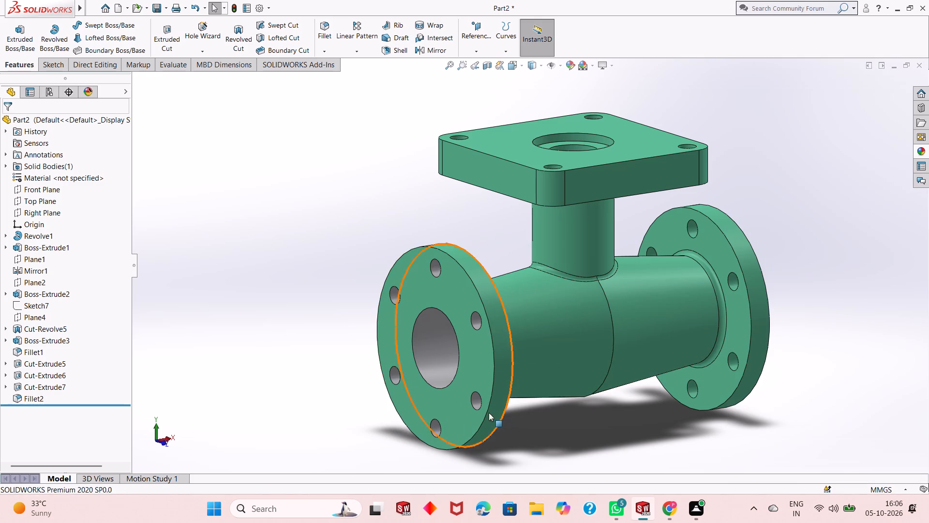
# Apply polished aluminum to the inner faces of the upper-right and top bolt holes on the far, mirrored flange.
pyautogui.scroll(-2, 800, 272)
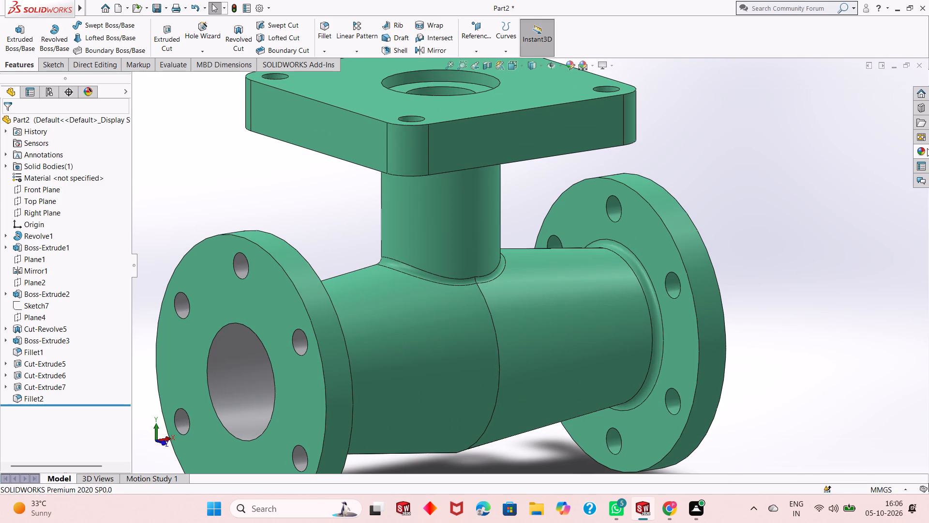
pyautogui.click(928, 151)
pyautogui.moveTo(753, 332); pyautogui.dragTo(661, 279)
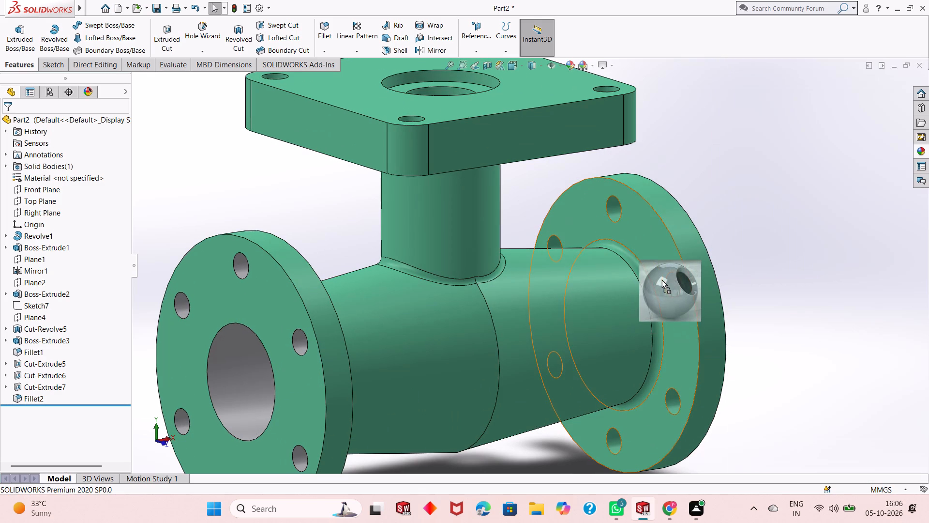
pyautogui.moveTo(661, 279); pyautogui.dragTo(669, 285)
pyautogui.click(669, 285)
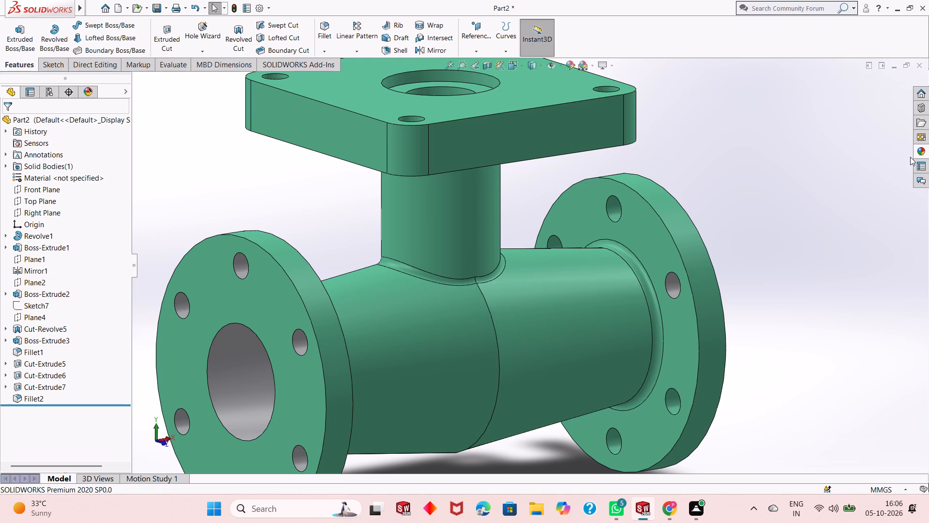
pyautogui.click(916, 154)
pyautogui.moveTo(779, 337); pyautogui.dragTo(719, 255)
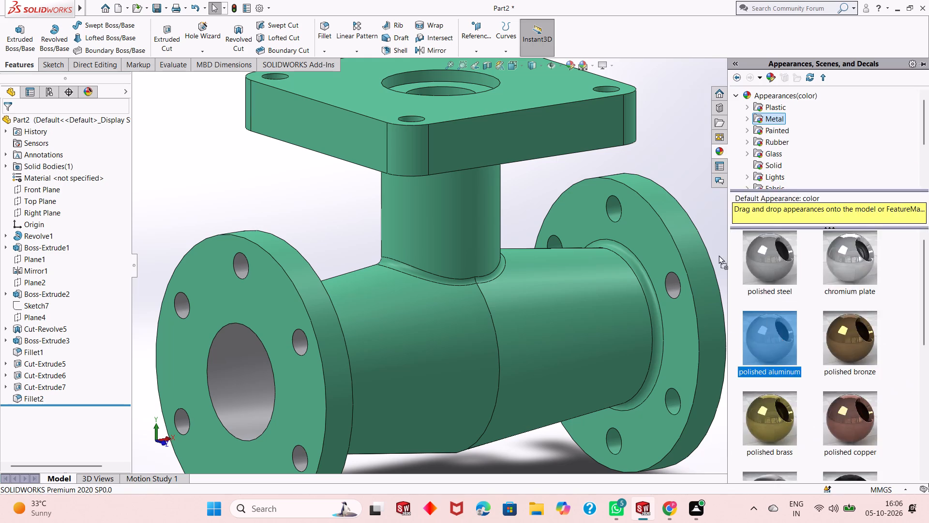
pyautogui.moveTo(719, 255); pyautogui.dragTo(610, 215)
pyautogui.click(610, 215)
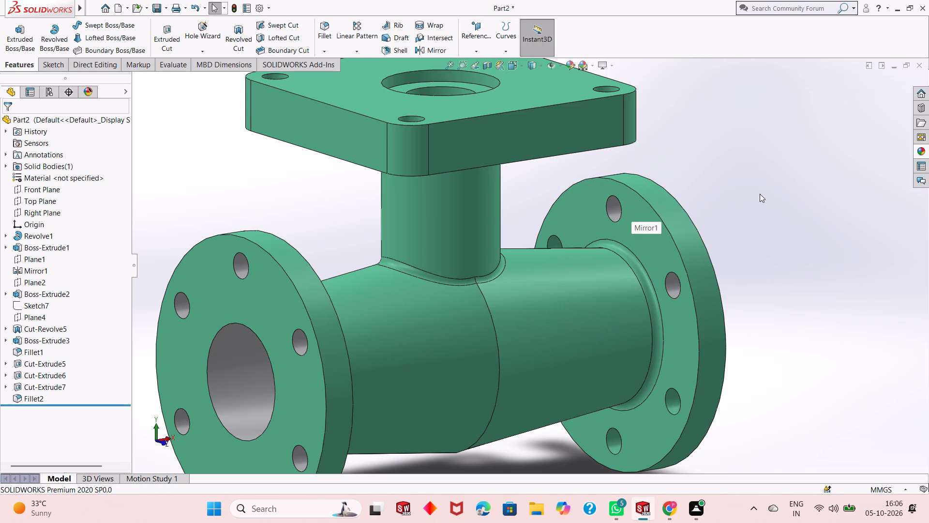
# Apply polished aluminum to the inner faces of the lower-right and bottom bolt holes on the mirrored flange.
pyautogui.click(928, 153)
pyautogui.moveTo(779, 343); pyautogui.dragTo(679, 384)
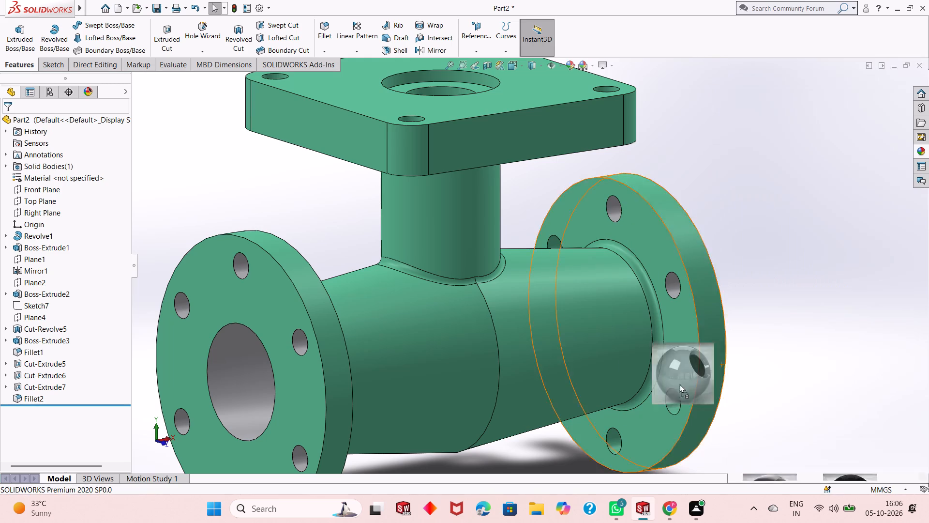
pyautogui.moveTo(679, 384); pyautogui.dragTo(674, 399)
pyautogui.click(674, 399)
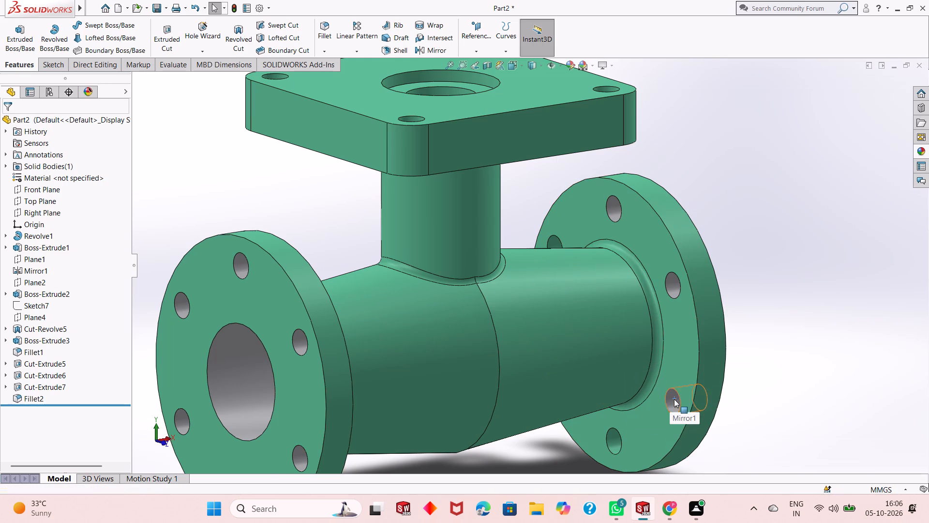
pyautogui.scroll(1, 650, 427)
pyautogui.click(921, 152)
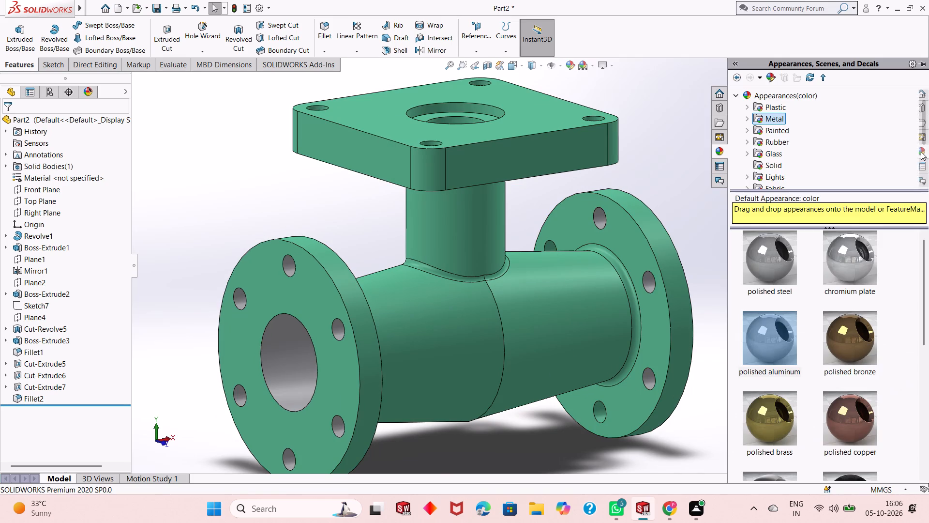
pyautogui.moveTo(769, 343); pyautogui.dragTo(589, 412)
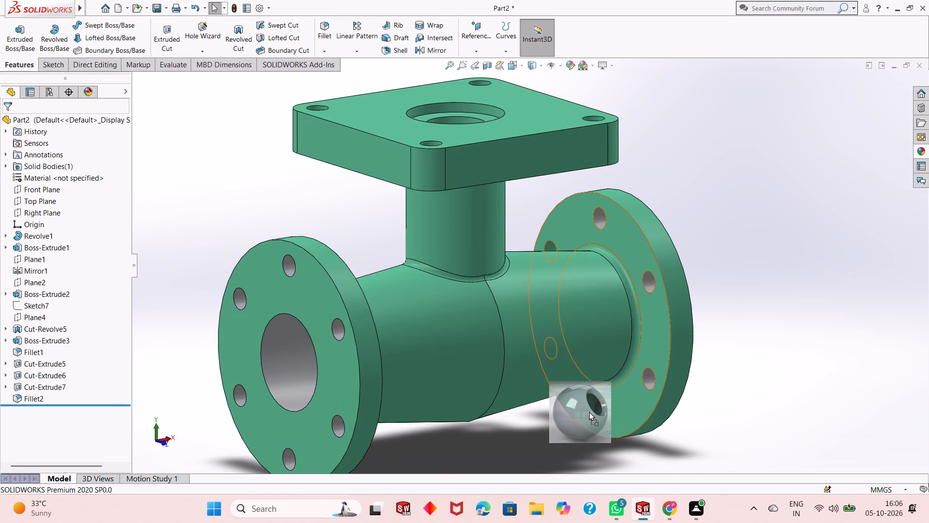
pyautogui.moveTo(589, 412); pyautogui.dragTo(599, 412)
pyautogui.click(599, 412)
# Apply polished aluminum to the inner face of the upper of the two remaining green bolt holes on the mirrored flange, reached from the opposite side.
pyautogui.scroll(1, 579, 397)
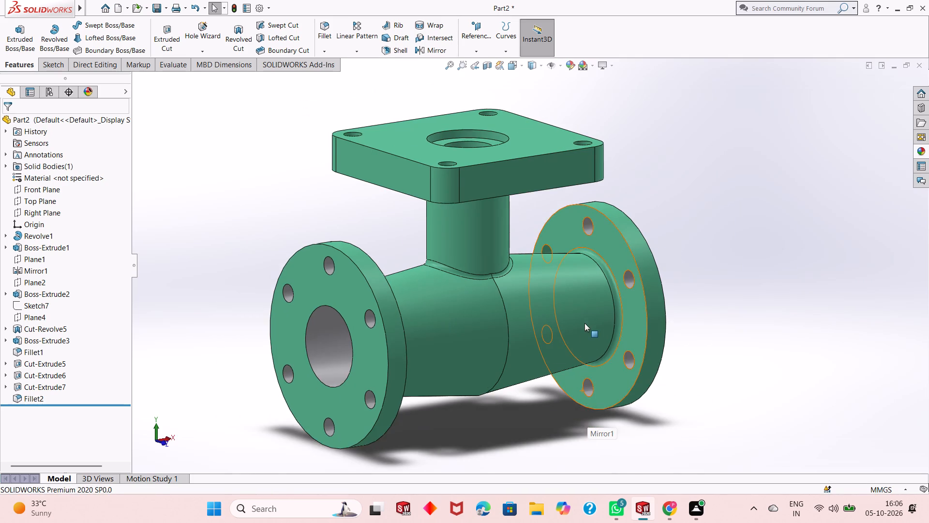
pyautogui.scroll(-2, 584, 320)
pyautogui.scroll(1, 485, 414)
pyautogui.moveTo(486, 415); pyautogui.dragTo(490, 399, button='middle')
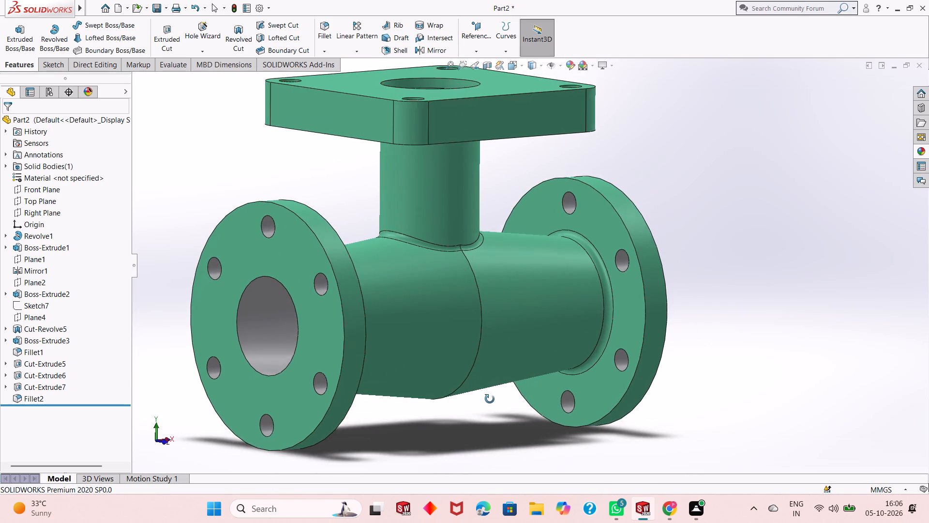
pyautogui.moveTo(490, 399); pyautogui.dragTo(496, 392, button='middle')
pyautogui.moveTo(497, 392); pyautogui.dragTo(552, 370, button='middle')
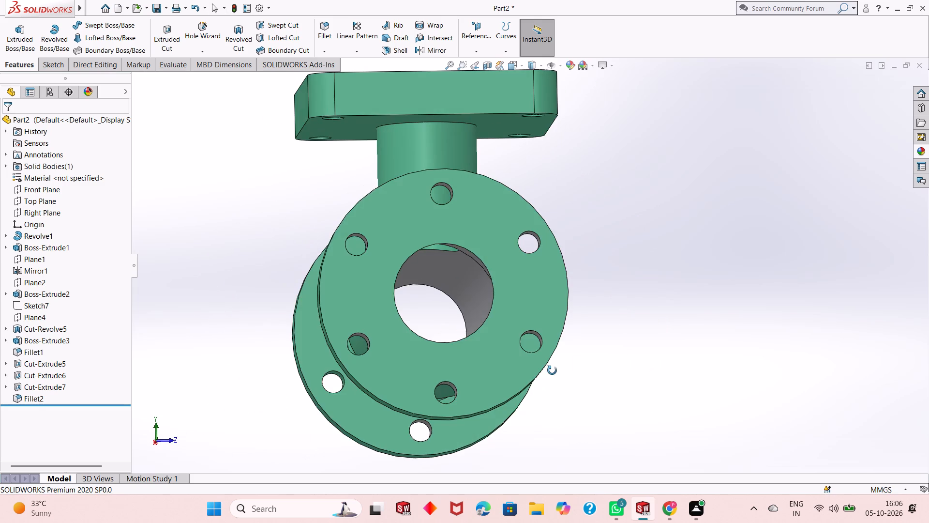
pyautogui.moveTo(552, 370); pyautogui.dragTo(585, 392, button='middle')
pyautogui.scroll(-1, 348, 279)
pyautogui.moveTo(337, 327); pyautogui.dragTo(347, 317, button='middle')
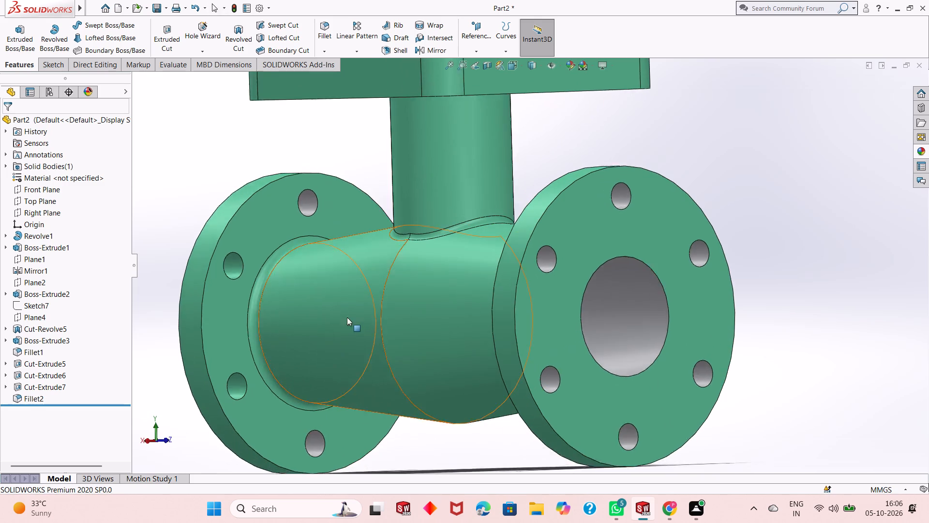
pyautogui.scroll(1, 347, 317)
pyautogui.scroll(-2, 263, 296)
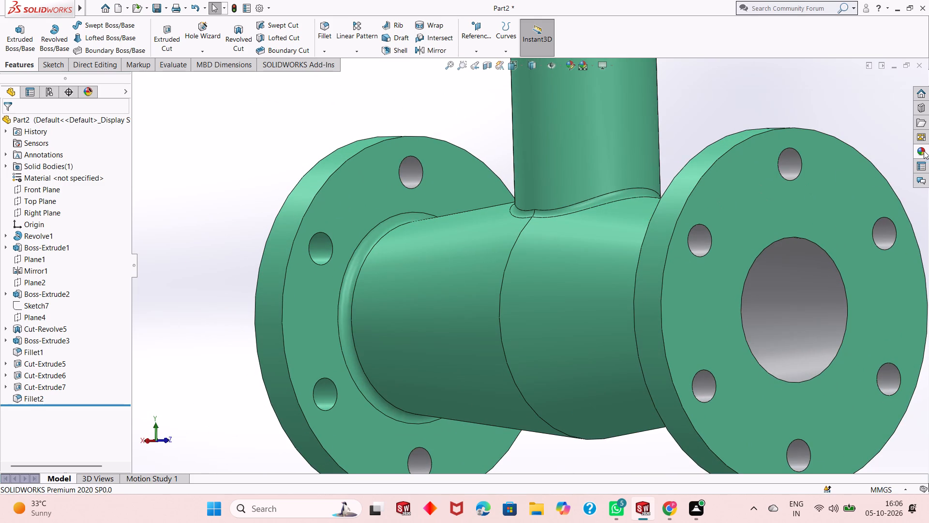
pyautogui.click(924, 148)
pyautogui.moveTo(775, 343); pyautogui.dragTo(419, 289)
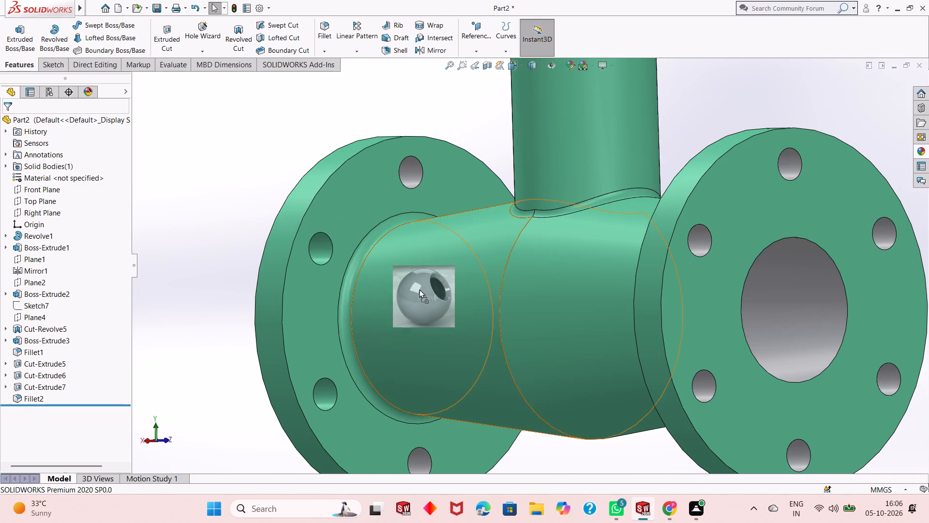
pyautogui.moveTo(419, 289); pyautogui.dragTo(322, 244)
pyautogui.click(322, 244)
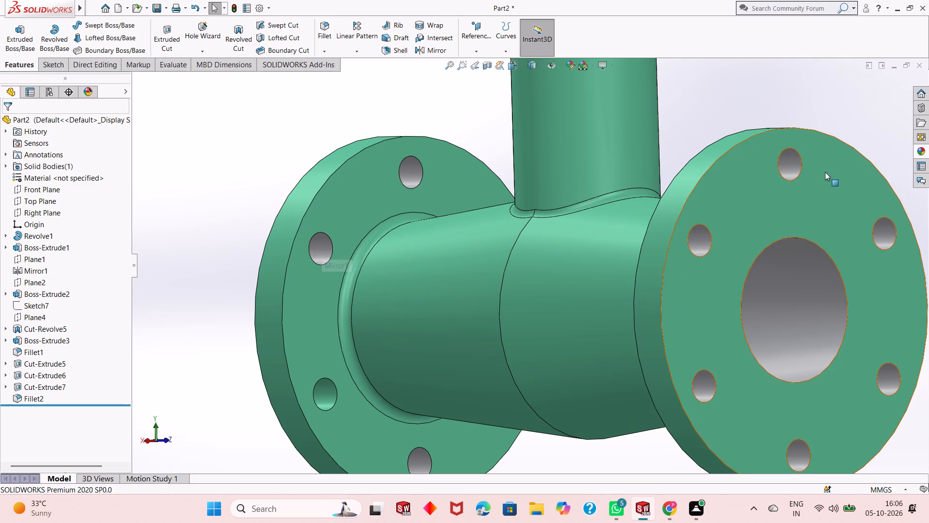
# Apply polished aluminum to the inner face of the last green bolt hole on the mirrored flange.
pyautogui.click(921, 150)
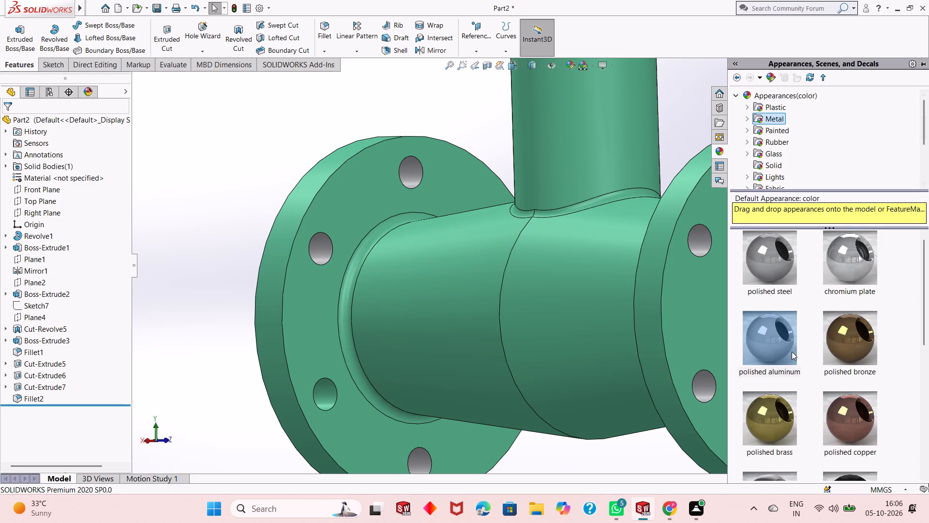
pyautogui.moveTo(780, 337); pyautogui.dragTo(327, 393)
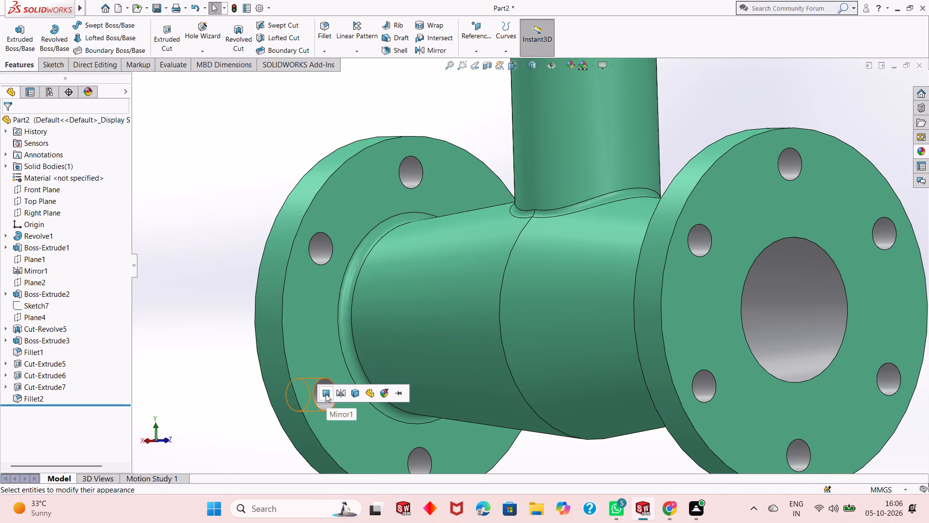
pyautogui.click(326, 394)
pyautogui.scroll(2, 400, 371)
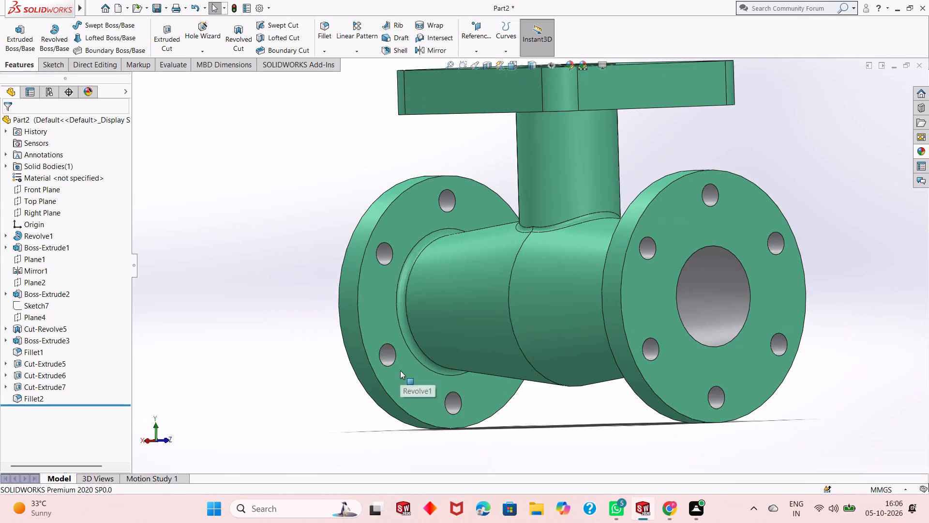
pyautogui.scroll(2, 400, 370)
pyautogui.scroll(1, 541, 314)
pyautogui.click(756, 265)
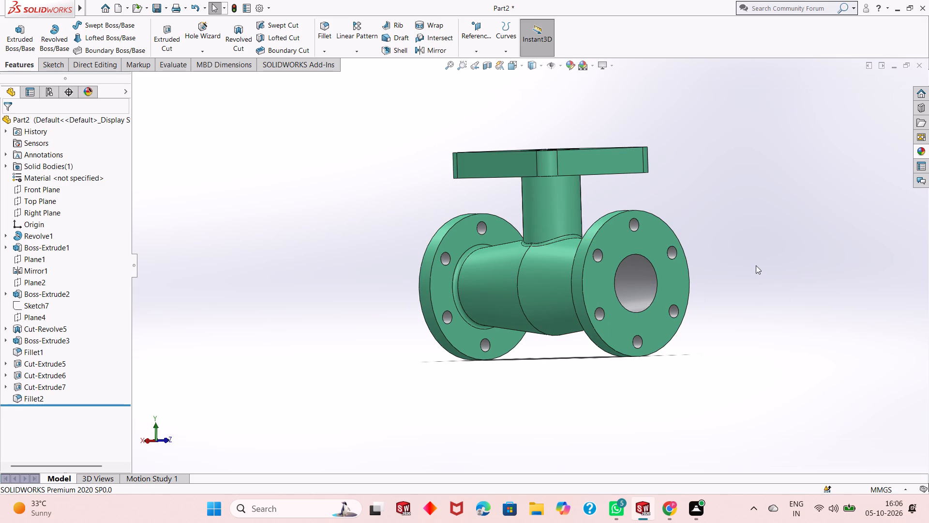
# Apply polished aluminum to the inner face of the vertical bore that opens in the middle of the square top flange.
pyautogui.scroll(-1, 559, 238)
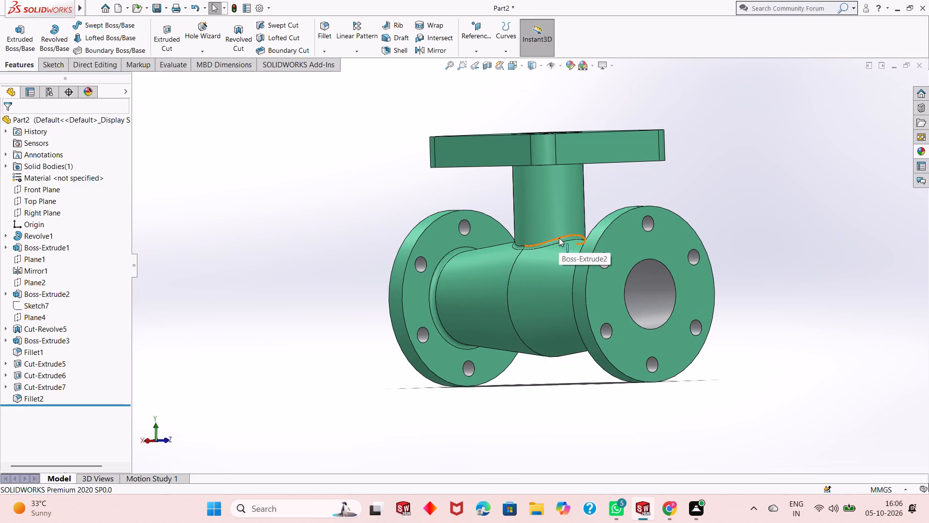
pyautogui.scroll(-2, 559, 238)
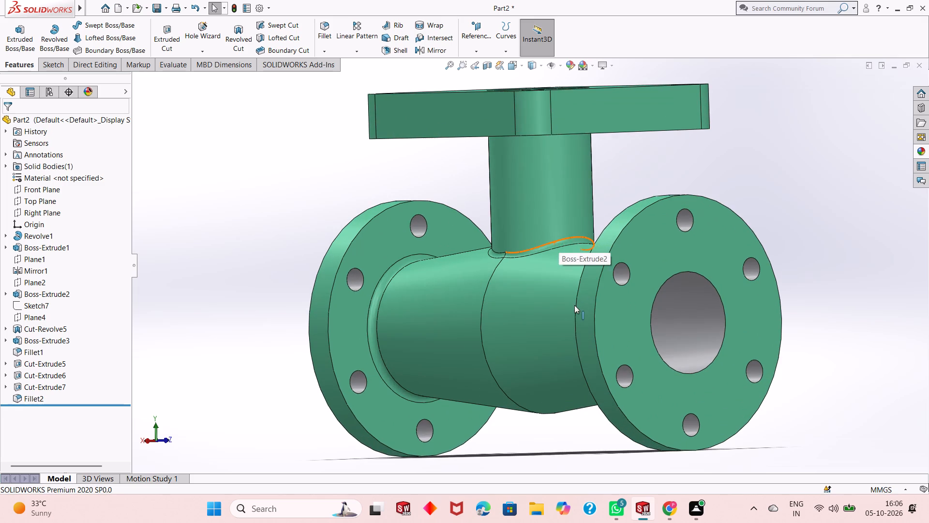
pyautogui.scroll(1, 574, 305)
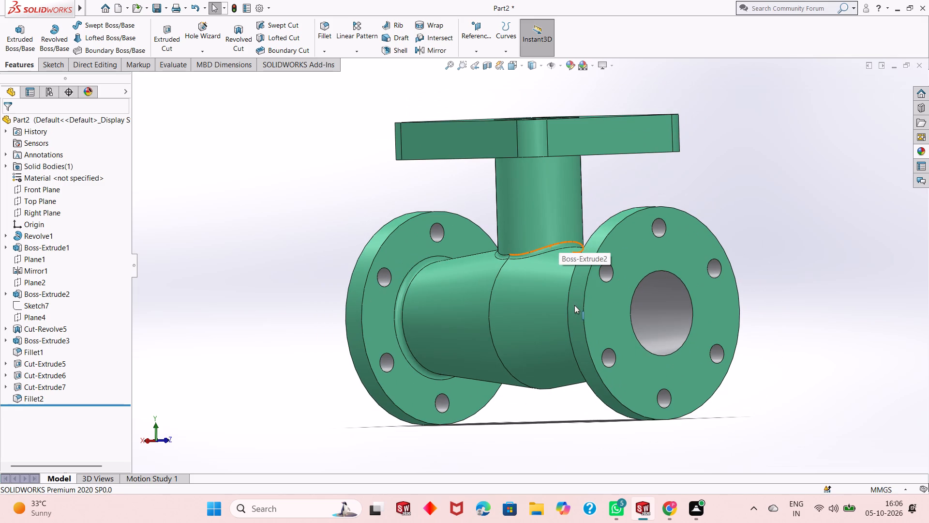
pyautogui.moveTo(574, 305); pyautogui.dragTo(433, 394, button='middle')
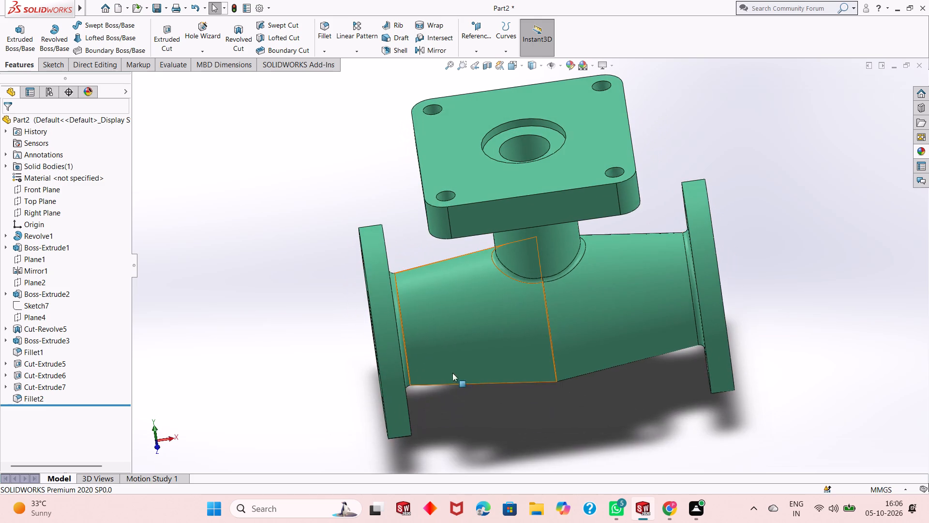
pyautogui.scroll(1, 483, 339)
pyautogui.moveTo(572, 187); pyautogui.dragTo(569, 291, button='middle')
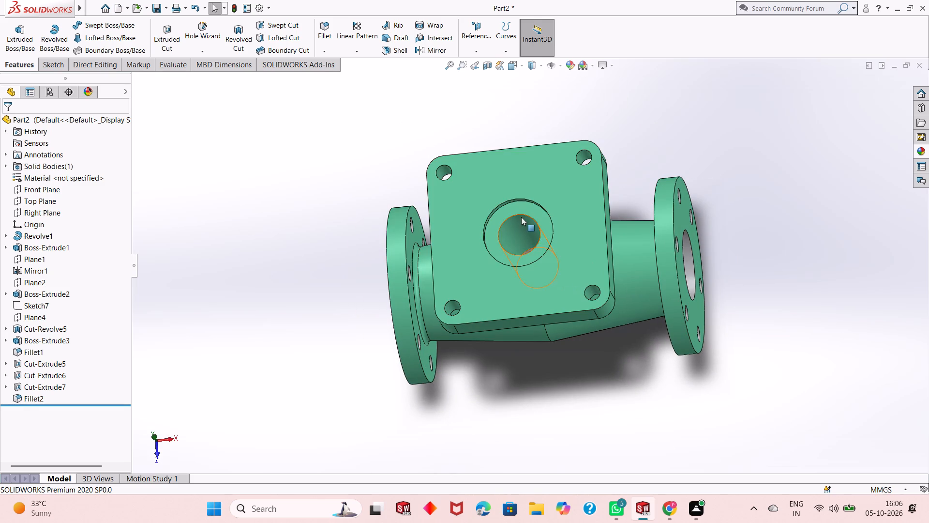
pyautogui.scroll(-2, 522, 221)
pyautogui.click(926, 148)
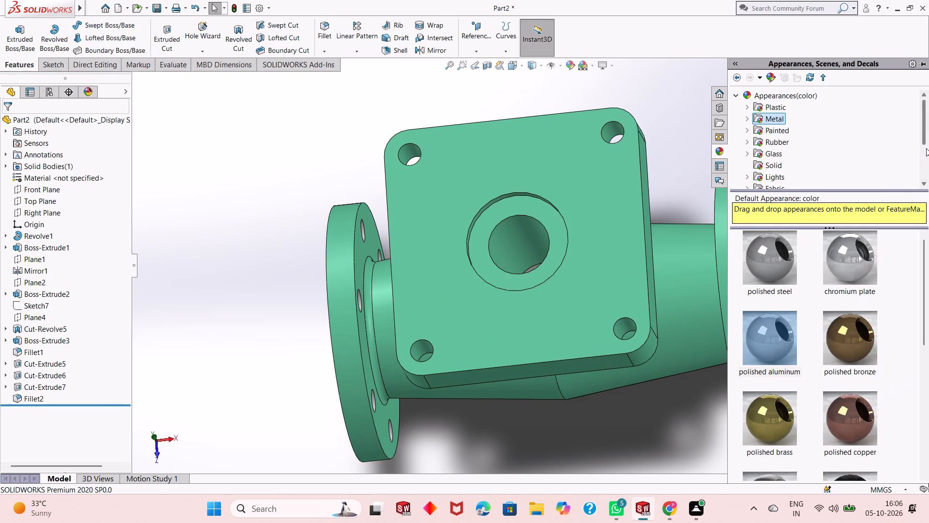
pyautogui.moveTo(786, 339); pyautogui.dragTo(531, 235)
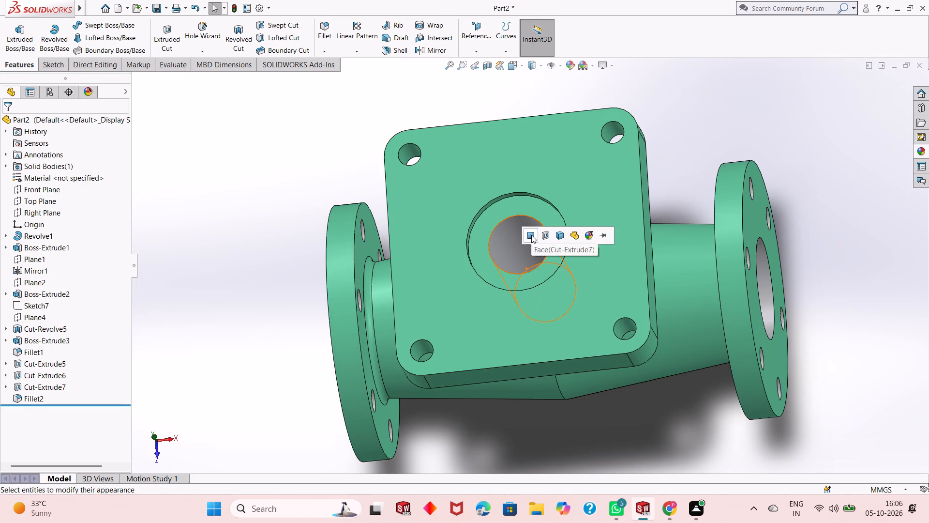
pyautogui.click(531, 235)
# Apply polished aluminum to the side wall of the shallow counterbore around the vertical bore on the square flange.
pyautogui.click(919, 151)
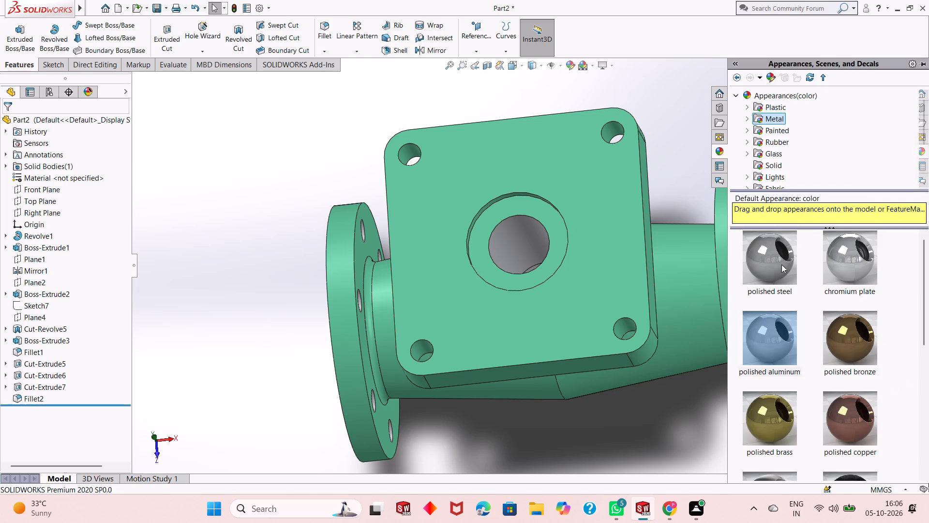
pyautogui.moveTo(762, 337); pyautogui.dragTo(494, 201)
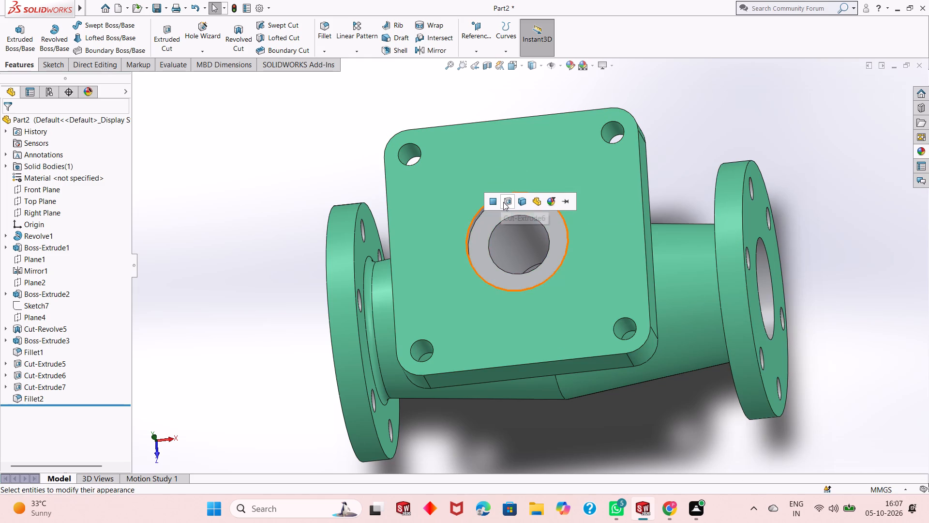
pyautogui.click(497, 201)
# Apply polished aluminum to the whole Cut-Extrude5 feature, covering the square flange's four corner bolt holes.
pyautogui.moveTo(508, 232); pyautogui.dragTo(509, 202, button='middle')
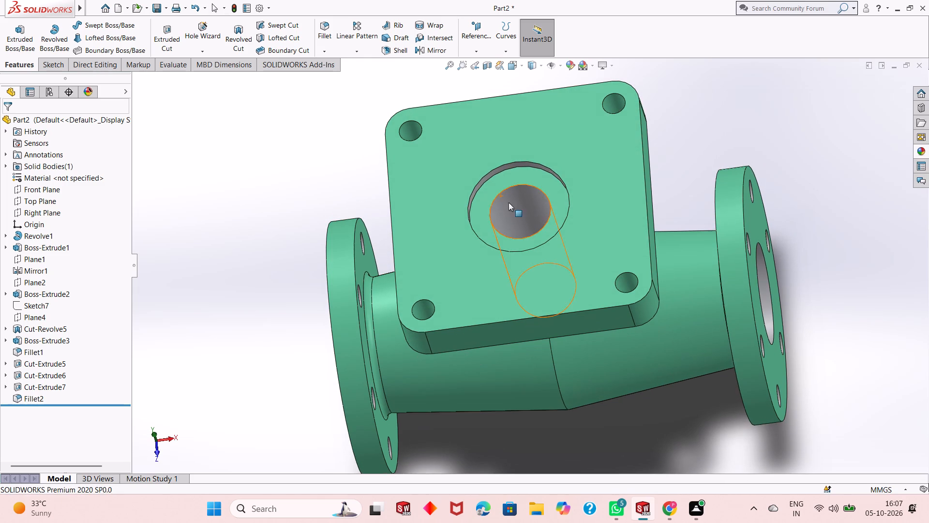
pyautogui.scroll(-1, 475, 144)
pyautogui.click(922, 154)
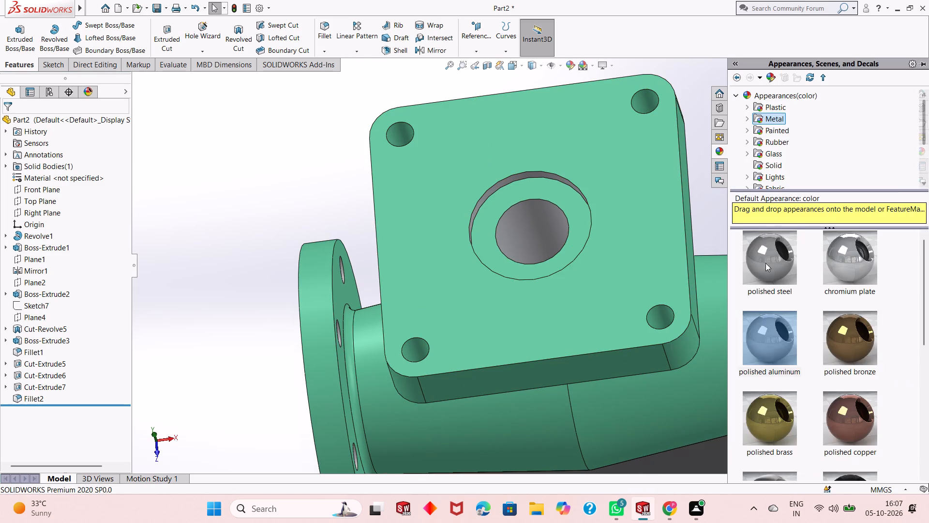
pyautogui.moveTo(771, 340); pyautogui.dragTo(408, 129)
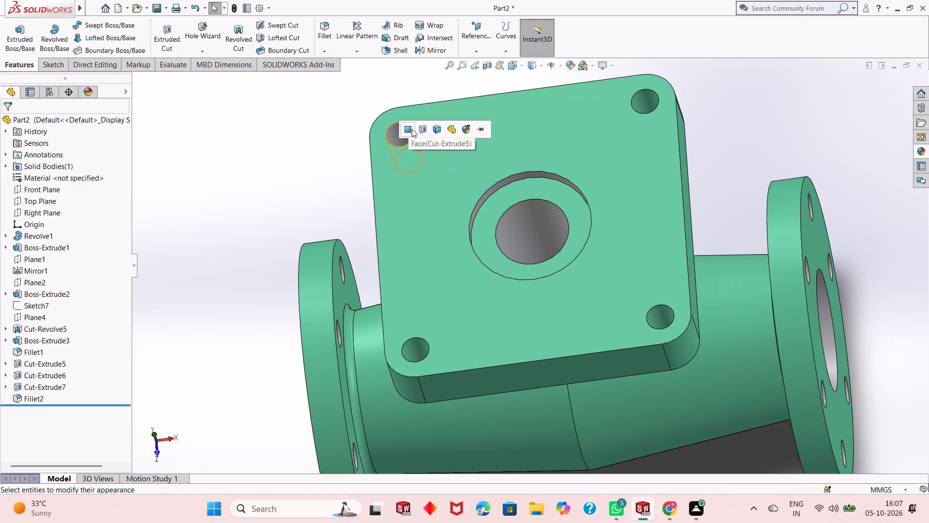
pyautogui.click(418, 129)
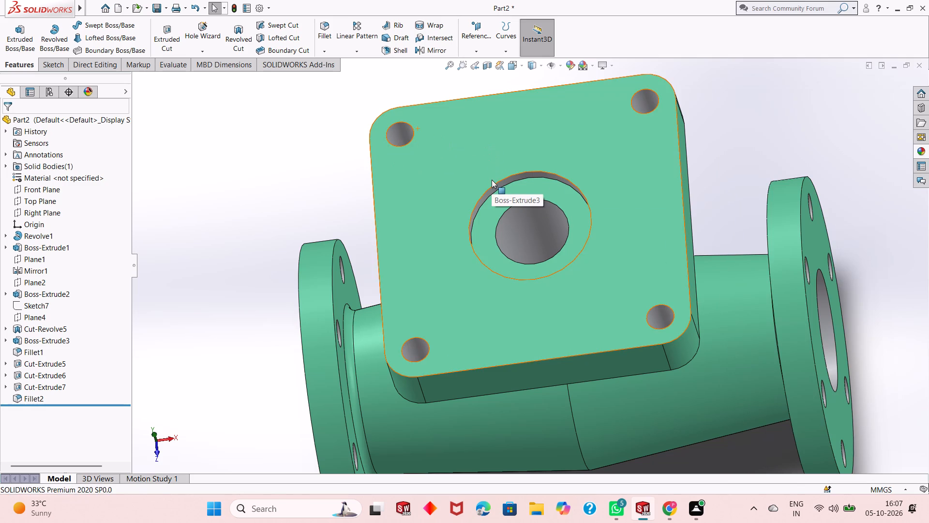
# Examine the valve body from all around to check the finish on the square flange, round flanges, bores and bolt holes.
pyautogui.scroll(1, 509, 197)
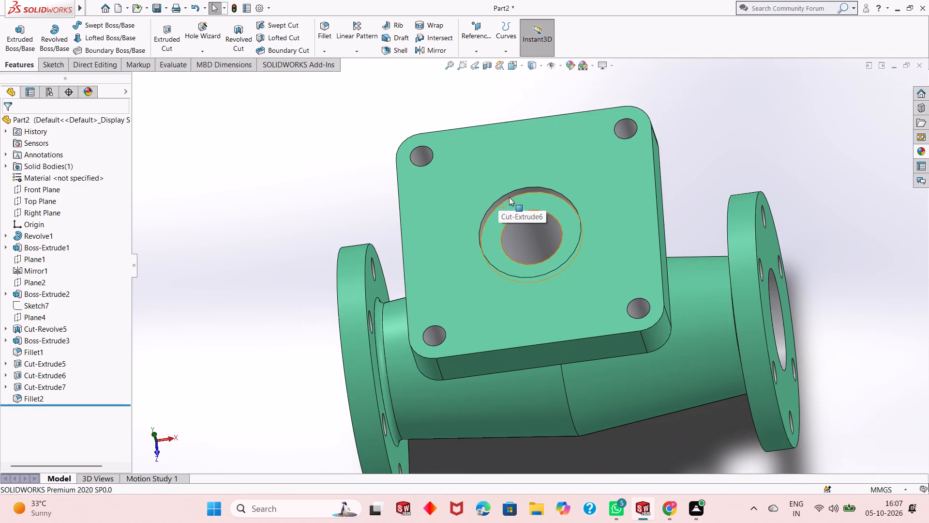
pyautogui.moveTo(512, 252); pyautogui.dragTo(464, 277, button='middle')
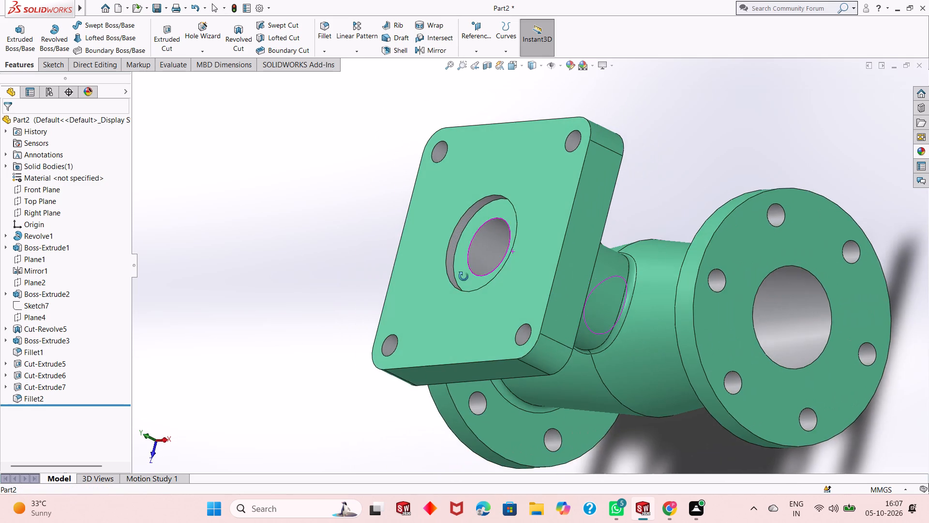
pyautogui.moveTo(464, 277); pyautogui.dragTo(522, 174, button='middle')
pyautogui.scroll(1, 533, 300)
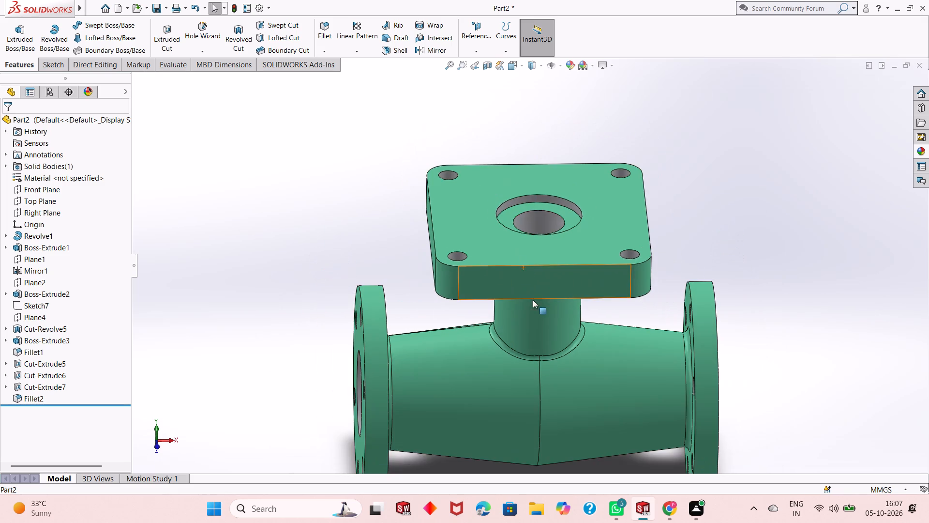
pyautogui.scroll(1, 567, 345)
pyautogui.moveTo(567, 345); pyautogui.dragTo(627, 284, button='middle')
pyautogui.scroll(-3, 479, 330)
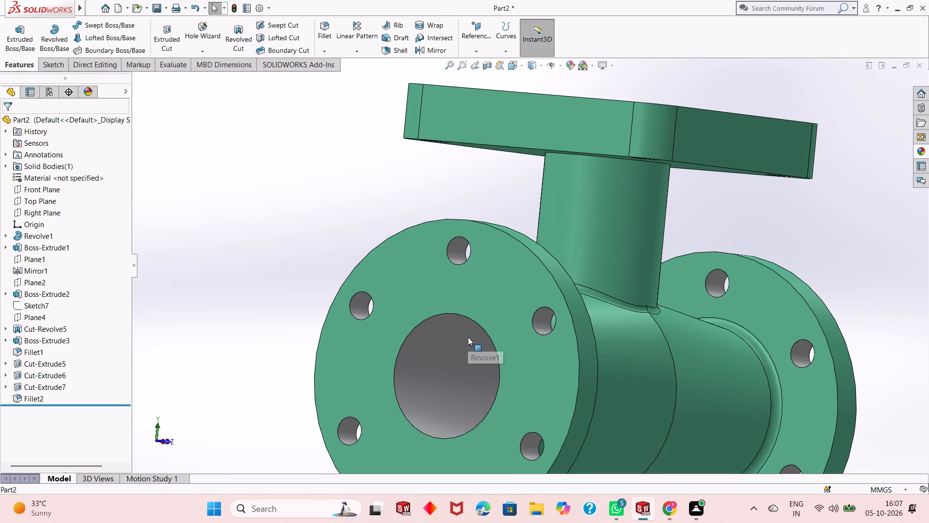
pyautogui.scroll(2, 468, 337)
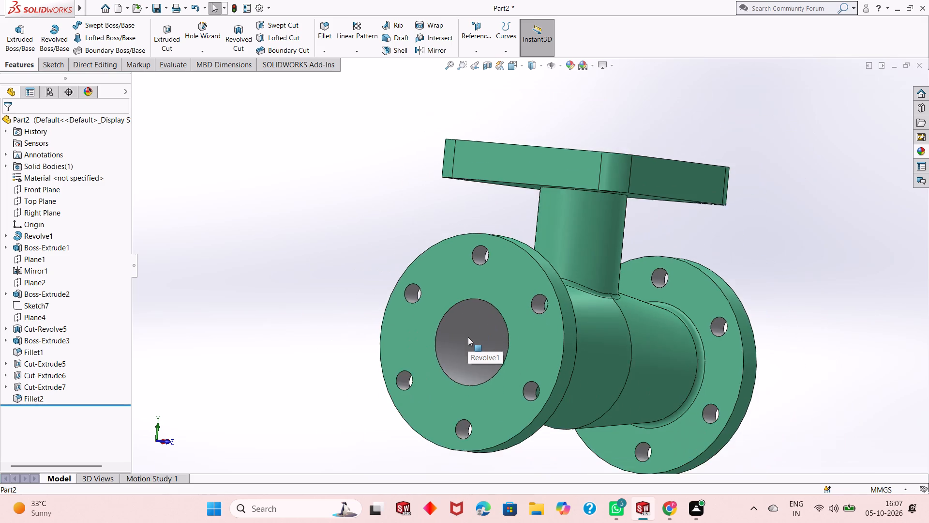
pyautogui.scroll(2, 469, 338)
pyautogui.moveTo(623, 347); pyautogui.dragTo(562, 366, button='middle')
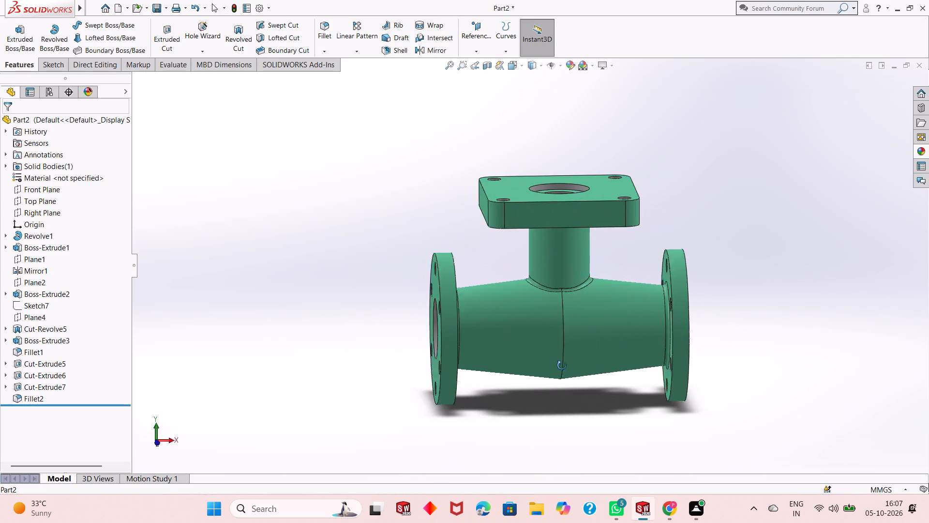
pyautogui.moveTo(562, 366); pyautogui.dragTo(561, 366, button='middle')
pyautogui.scroll(1, 580, 341)
pyautogui.scroll(-3, 683, 306)
pyautogui.moveTo(684, 306); pyautogui.dragTo(583, 299, button='middle')
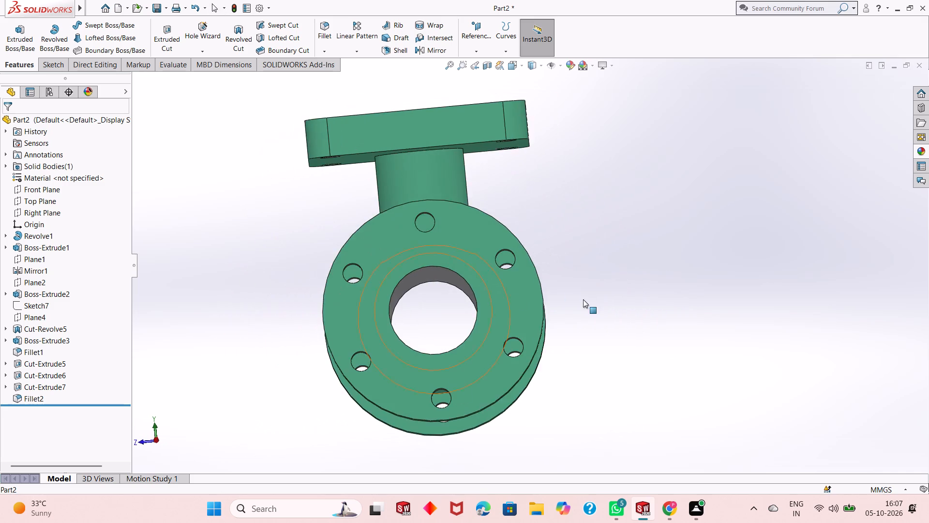
pyautogui.scroll(-3, 480, 289)
pyautogui.moveTo(474, 305); pyautogui.dragTo(495, 341, button='middle')
pyautogui.scroll(3, 495, 337)
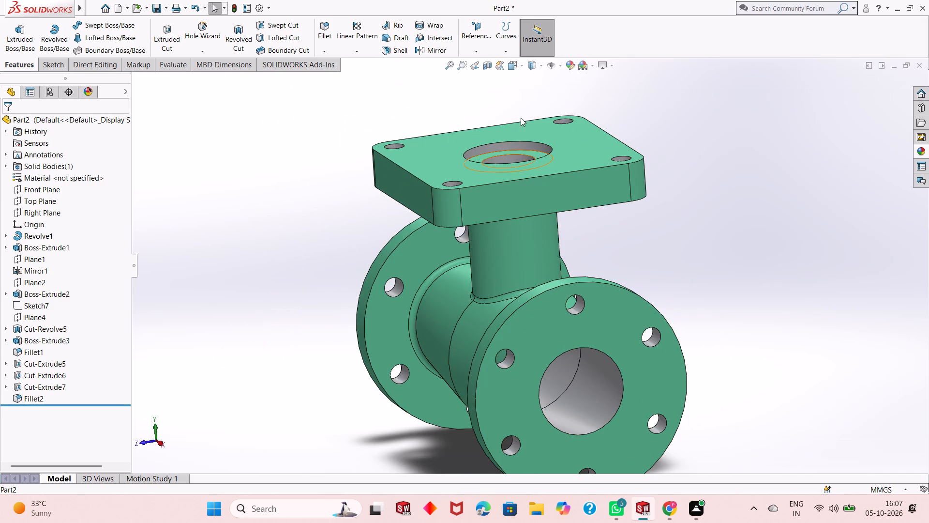
# Section the valve body along the Front Plane and examine the finish inside the through-bore, vertical bore and bolt holes.
pyautogui.click(485, 62)
pyautogui.moveTo(566, 260); pyautogui.dragTo(640, 228, button='middle')
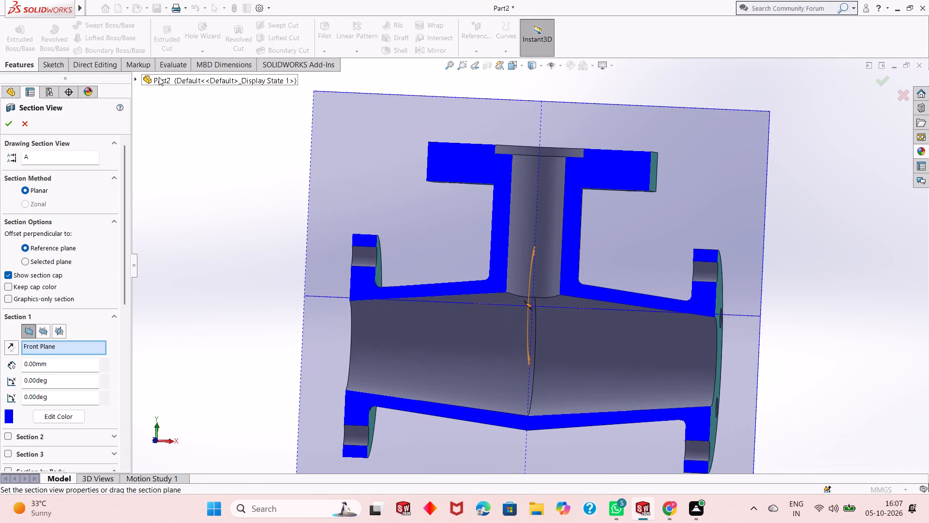
pyautogui.click(6, 122)
pyautogui.scroll(-1, 458, 237)
pyautogui.moveTo(545, 295); pyautogui.dragTo(581, 263, button='middle')
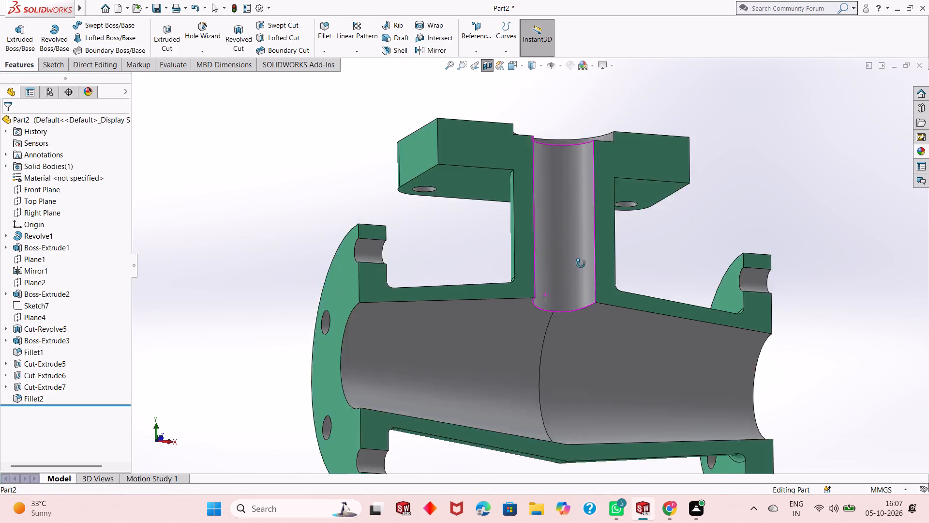
pyautogui.moveTo(581, 263); pyautogui.dragTo(605, 288, button='middle')
pyautogui.scroll(-3, 599, 306)
pyautogui.moveTo(474, 317); pyautogui.dragTo(440, 327, button='middle')
pyautogui.scroll(2, 452, 327)
pyautogui.moveTo(703, 297); pyautogui.dragTo(621, 317, button='middle')
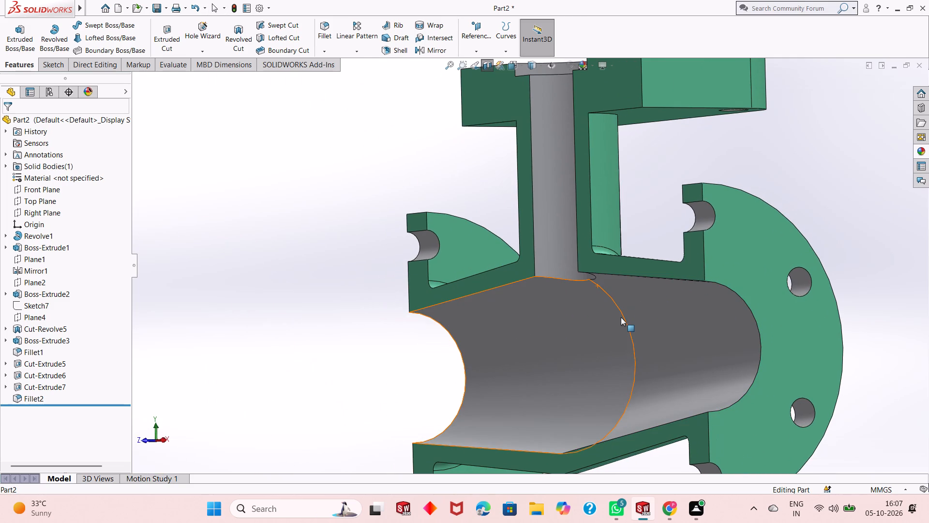
pyautogui.scroll(4, 590, 254)
pyautogui.scroll(-2, 569, 180)
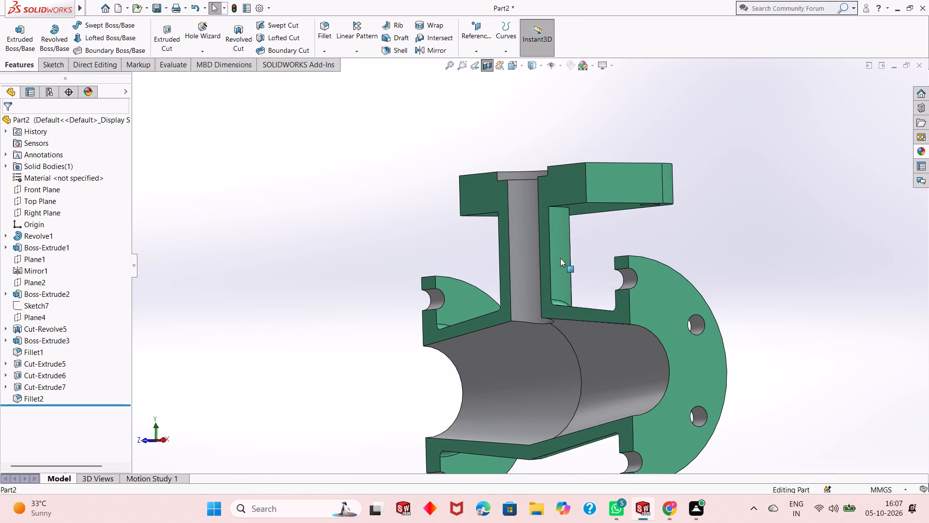
pyautogui.moveTo(566, 259); pyautogui.dragTo(579, 282, button='middle')
pyautogui.scroll(1, 579, 282)
pyautogui.scroll(-2, 487, 253)
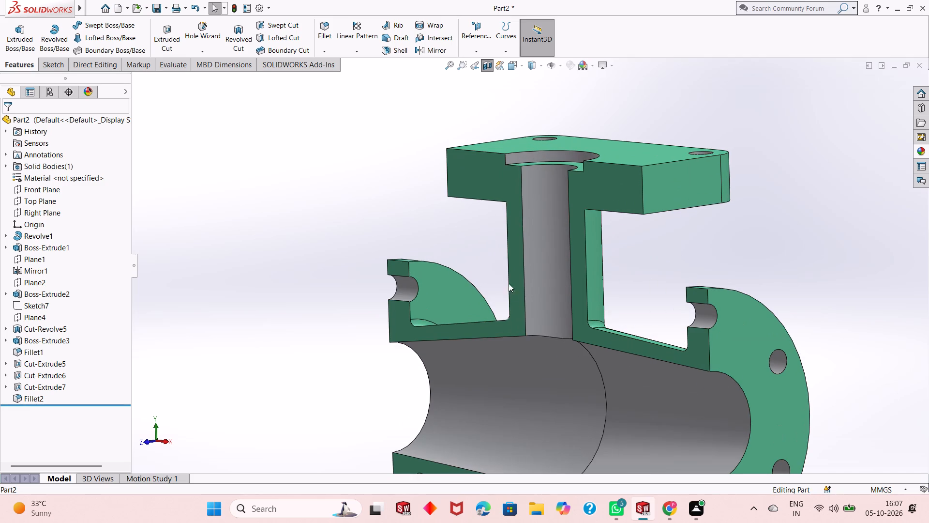
# Examine the sectioned junction of the vertical bore and through-bore close up, and turn the section view off.
pyautogui.moveTo(526, 303); pyautogui.dragTo(539, 322, button='middle')
pyautogui.scroll(-8, 539, 322)
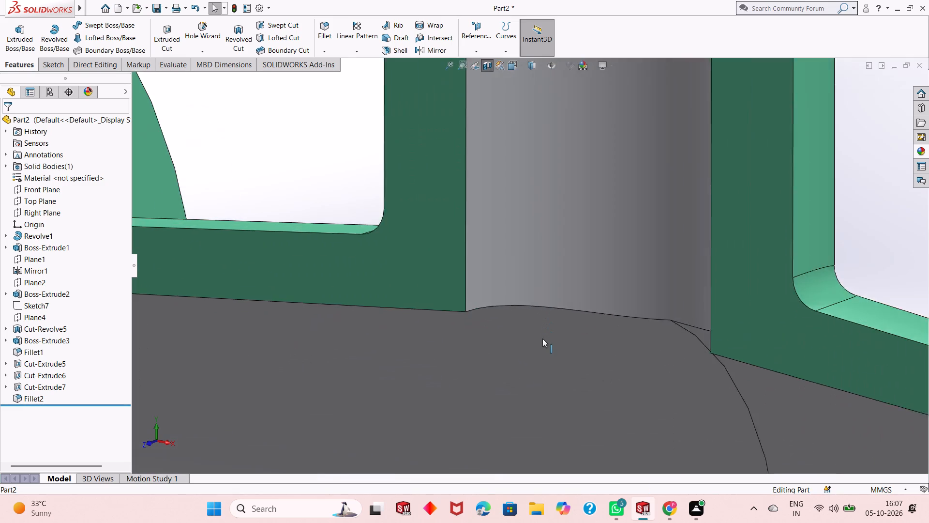
pyautogui.scroll(-3, 542, 338)
pyautogui.scroll(3, 542, 338)
pyautogui.moveTo(537, 339); pyautogui.dragTo(533, 274, button='middle')
pyautogui.scroll(1, 533, 274)
pyautogui.moveTo(533, 274); pyautogui.dragTo(607, 295, button='middle')
pyautogui.scroll(2, 607, 295)
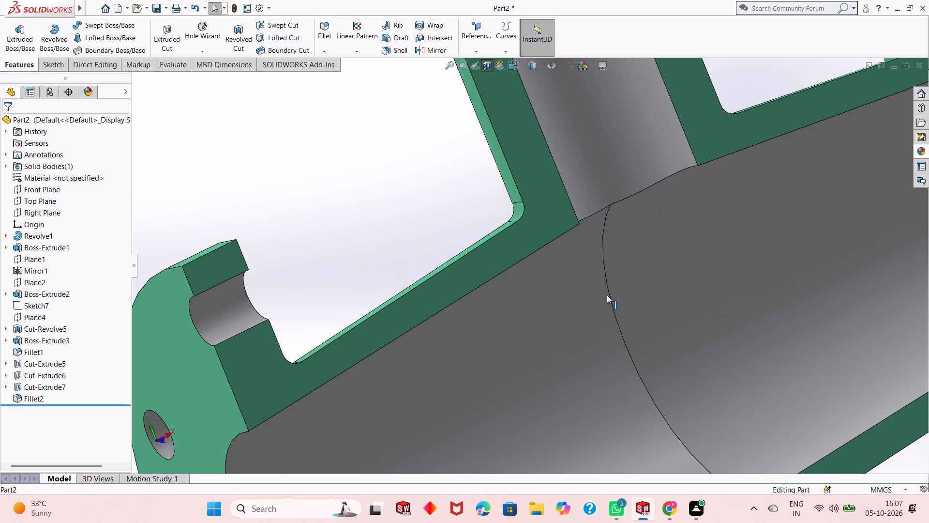
pyautogui.scroll(6, 607, 295)
pyautogui.moveTo(492, 350); pyautogui.dragTo(558, 298, button='middle')
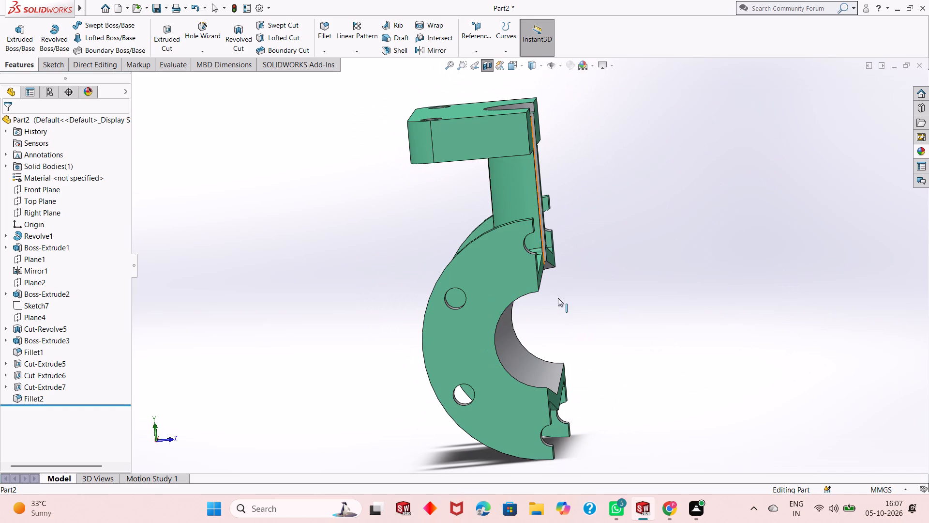
pyautogui.click(484, 69)
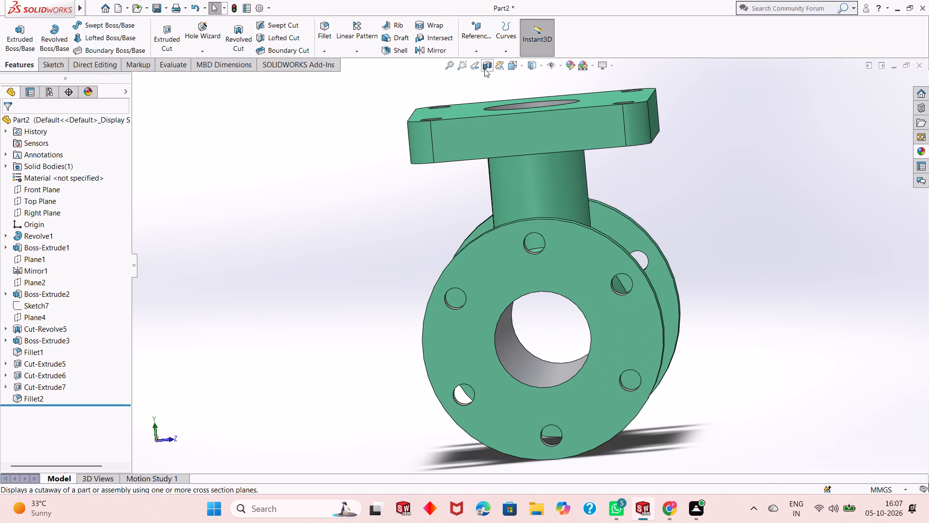
pyautogui.scroll(2, 638, 293)
pyautogui.moveTo(678, 277); pyautogui.dragTo(637, 281, button='middle')
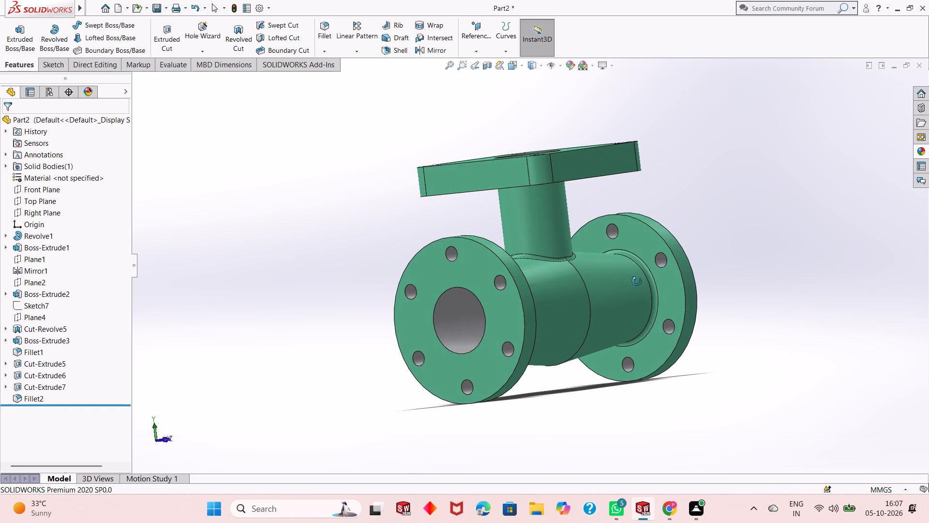
# Save the part in the Downloads folder as a SOLIDWORKS part file named Pipe valve housing.
pyautogui.moveTo(637, 281); pyautogui.dragTo(626, 315, button='middle')
pyautogui.scroll(2, 626, 297)
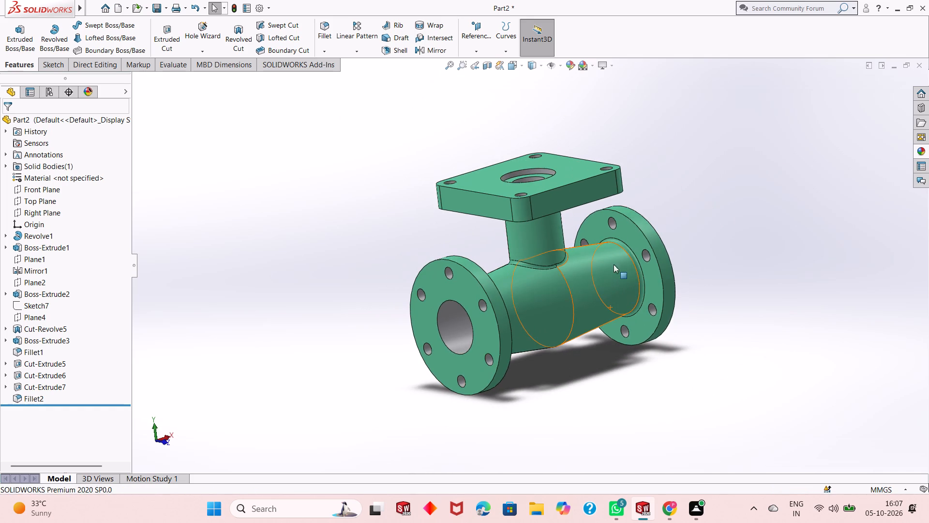
pyautogui.moveTo(615, 223); pyautogui.dragTo(619, 232, button='middle')
pyautogui.scroll(-2, 558, 264)
pyautogui.scroll(1, 558, 264)
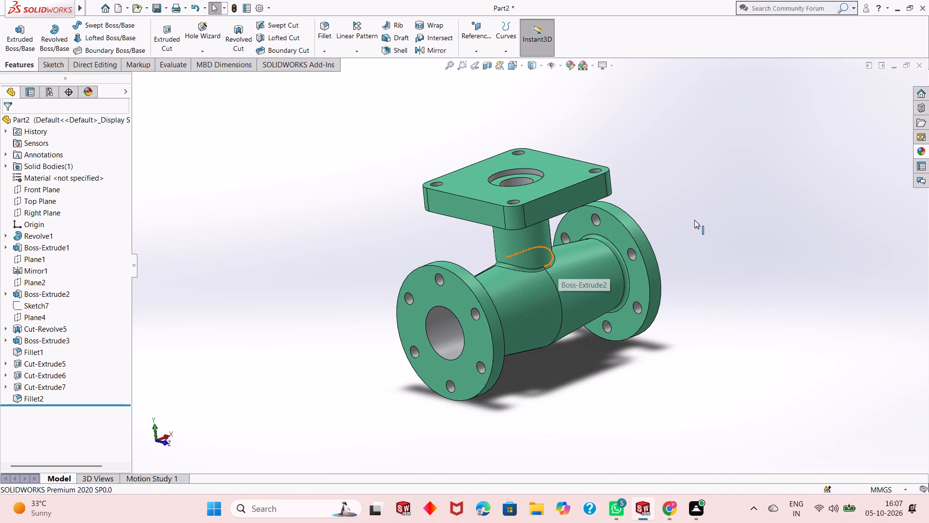
pyautogui.hotkey('ctrl', 's')
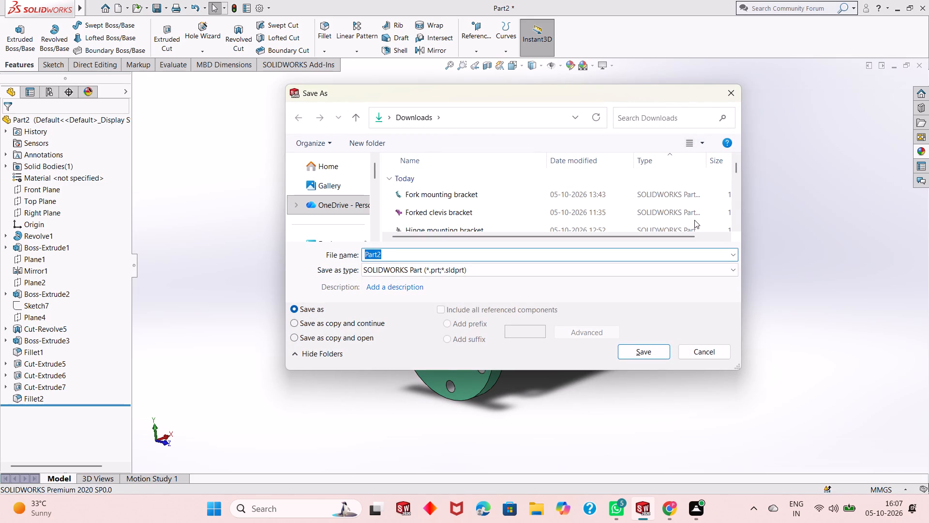
pyautogui.write('Pipe')
pyautogui.press('space')
pyautogui.write('valve')
pyautogui.press('space')
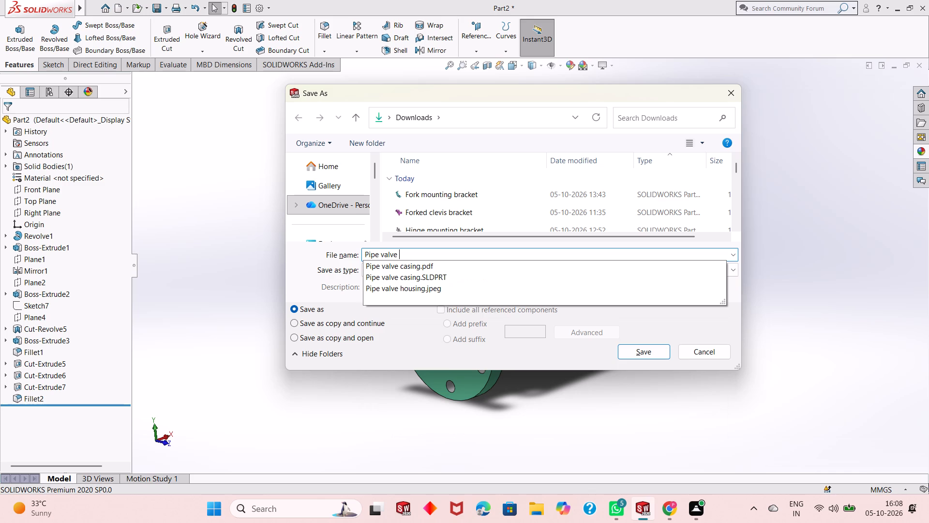
pyautogui.write('hoy')
pyautogui.press('BackSpace')
pyautogui.write('using')
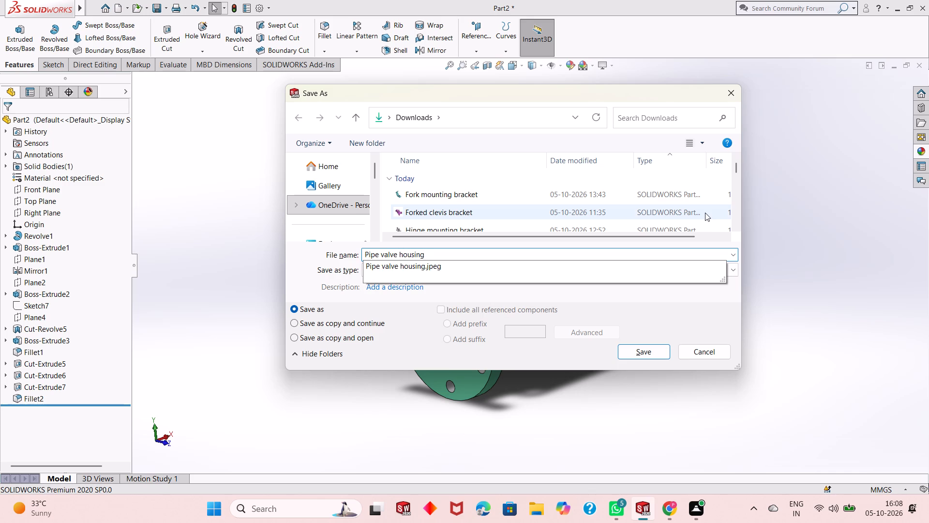
pyautogui.press('Return')
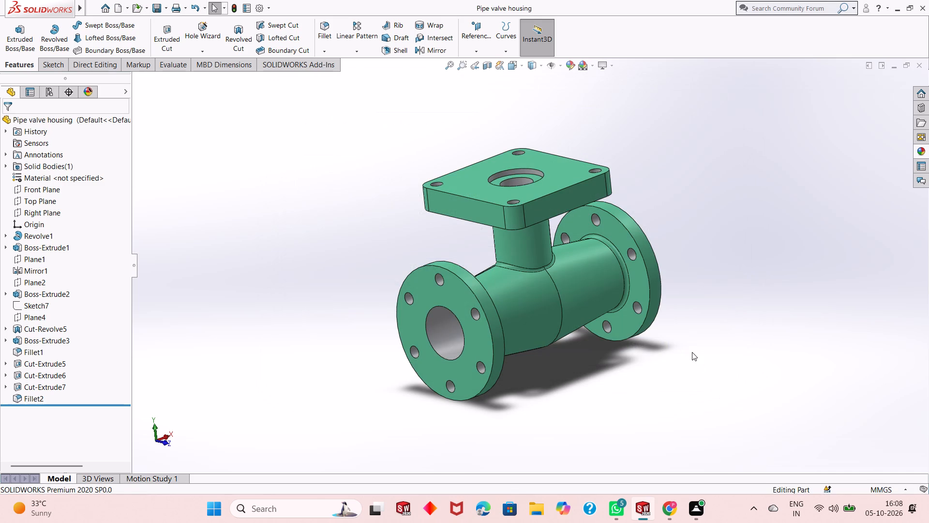
# Save a copy of the valve body as an Adobe PDF named Pipe valve housing in the Downloads folder.
pyautogui.click(167, 3)
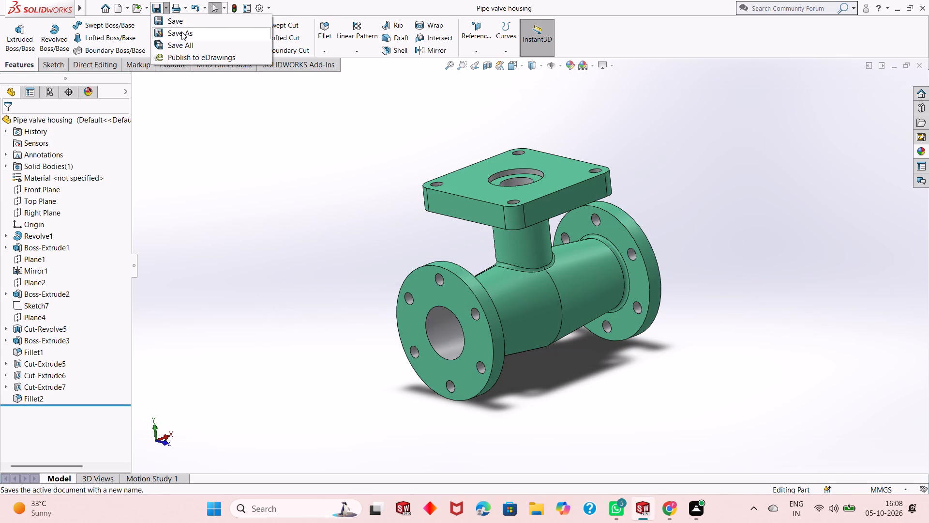
pyautogui.click(181, 31)
pyautogui.click(477, 274)
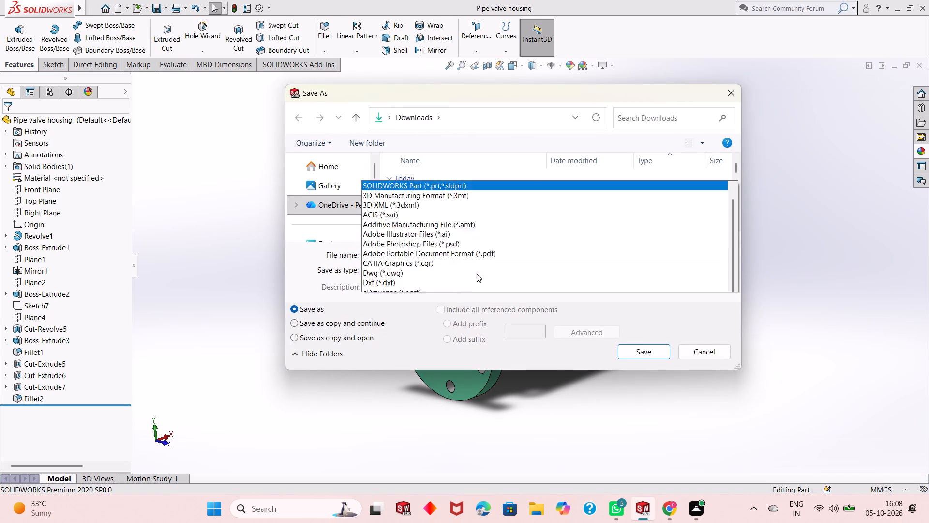
pyautogui.click(531, 77)
pyautogui.click(649, 369)
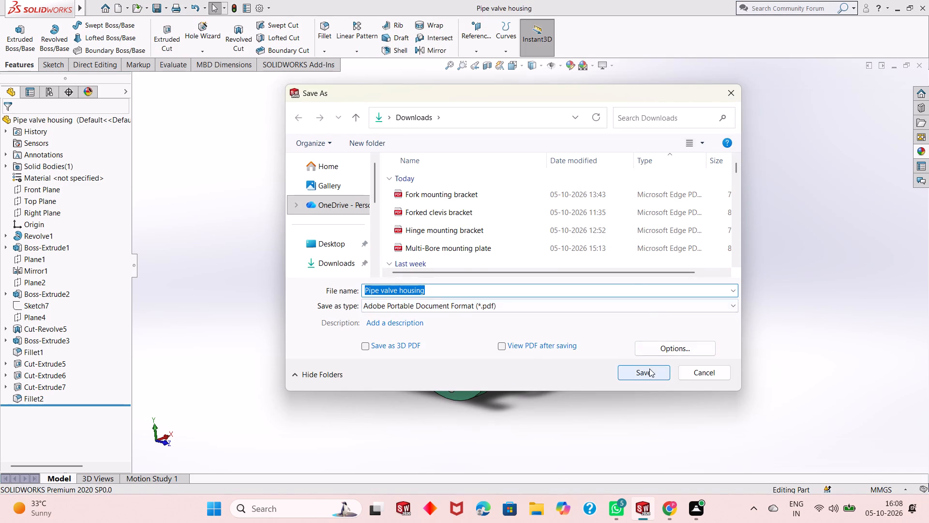